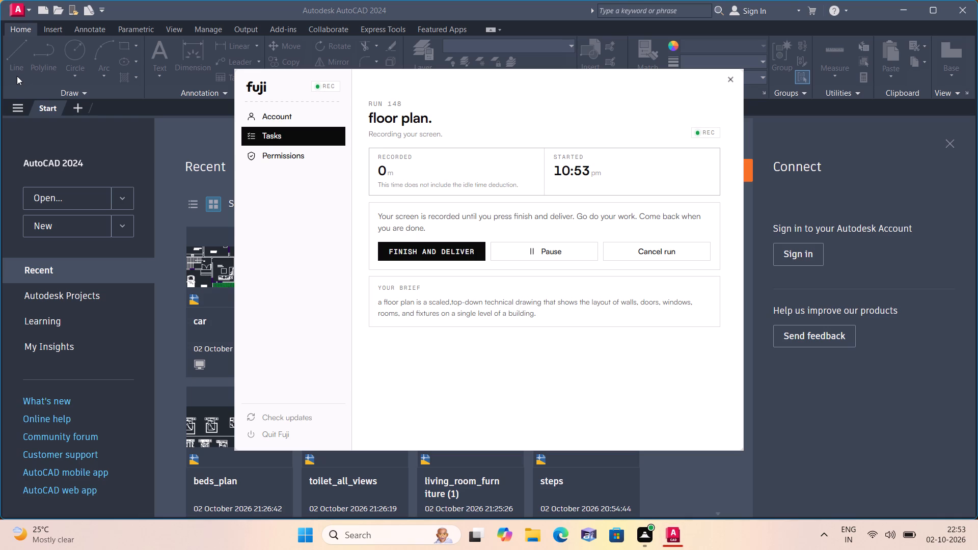
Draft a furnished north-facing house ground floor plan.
Create a new blank drawing.
double_click(84, 216)
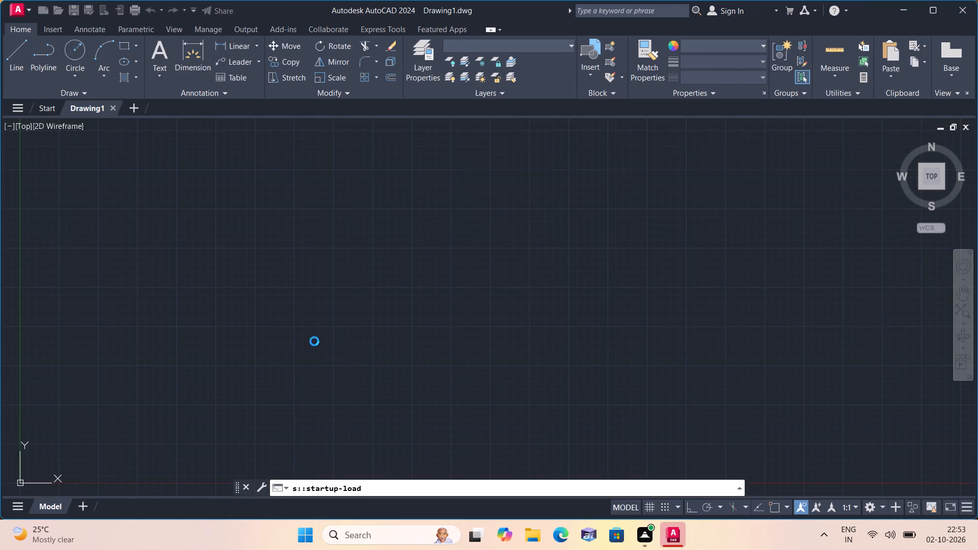
Set the model space limits from 0,0 to 1000,1000.
text(lim)
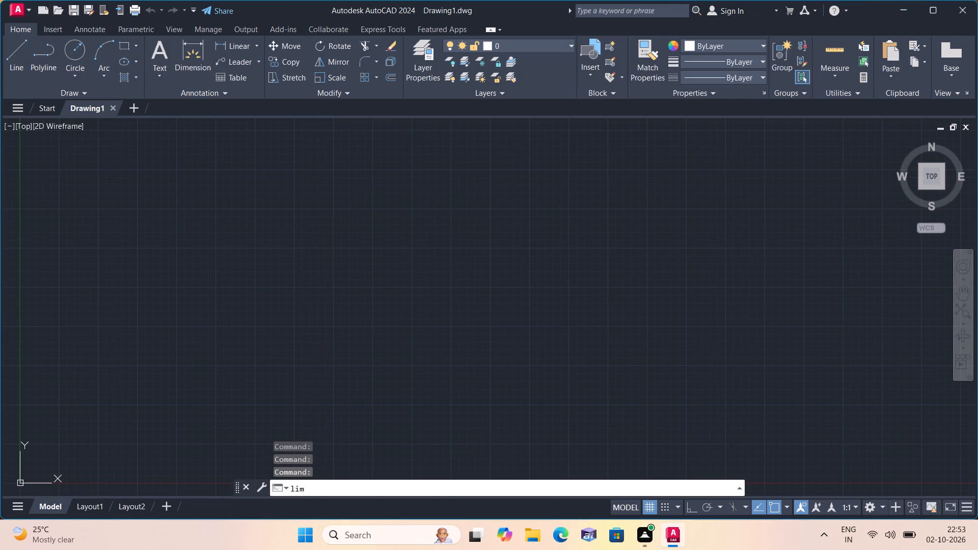
key(space)
text(0,0)
key(space)
text(1000)
text(,1000)
key(space)
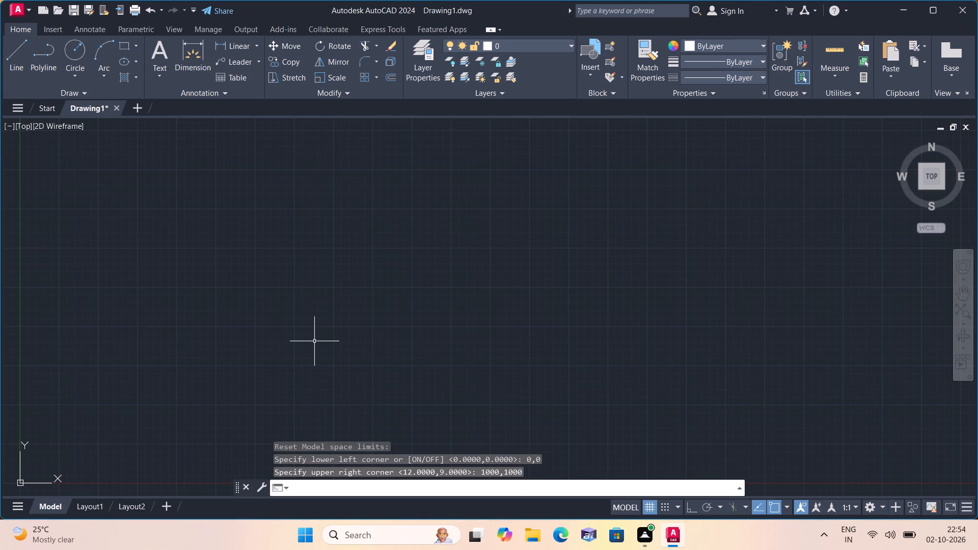
Configure the drawing units to Engineering length type with 0'-0" precision.
text(un)
key(space)
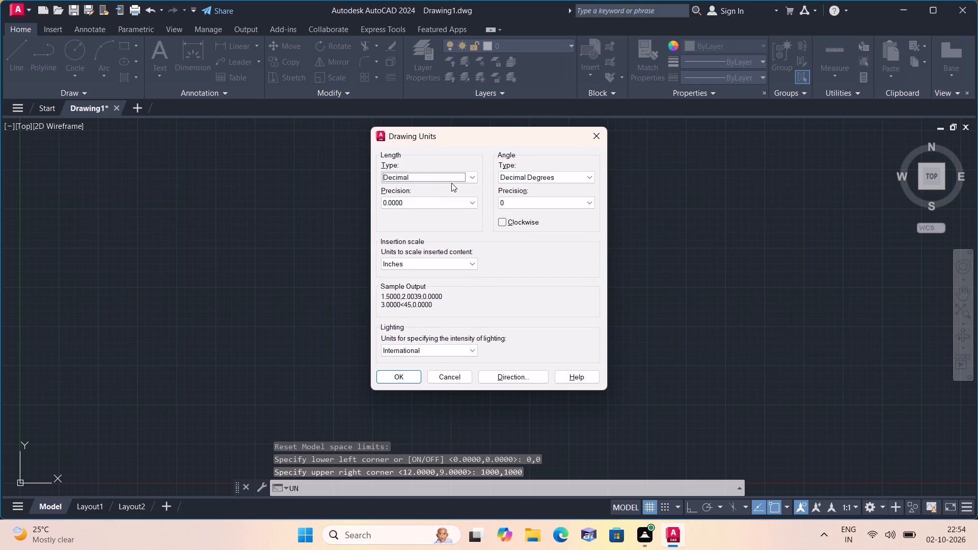
click(451, 178)
click(442, 202)
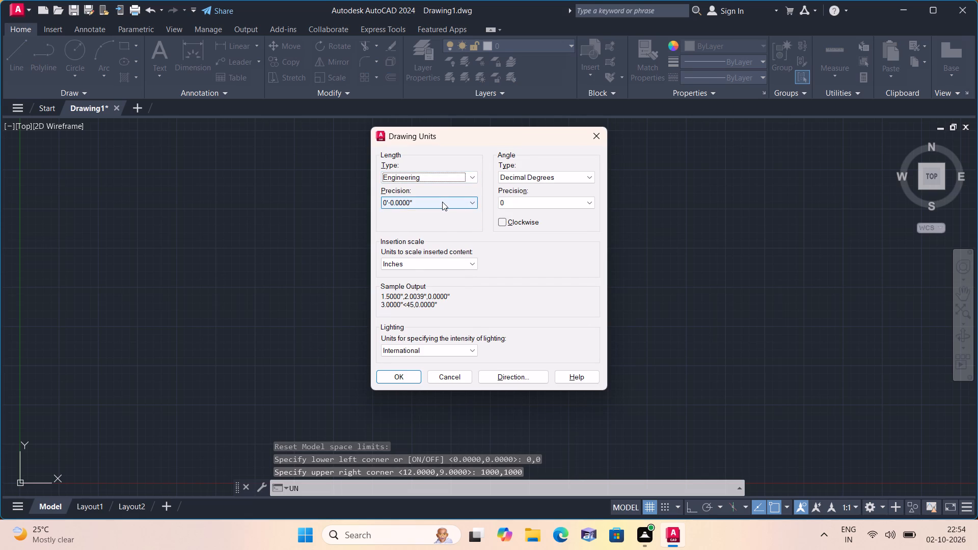
click(442, 202)
click(439, 212)
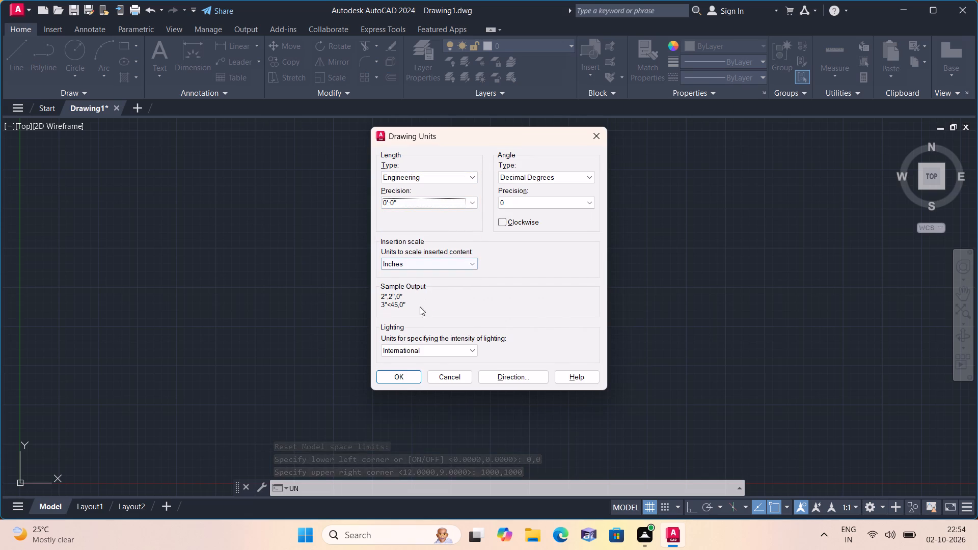
click(399, 381)
Modify the Standard dimension style's primary units to Engineering format with 0'-0" precision and make the style current.
text(d)
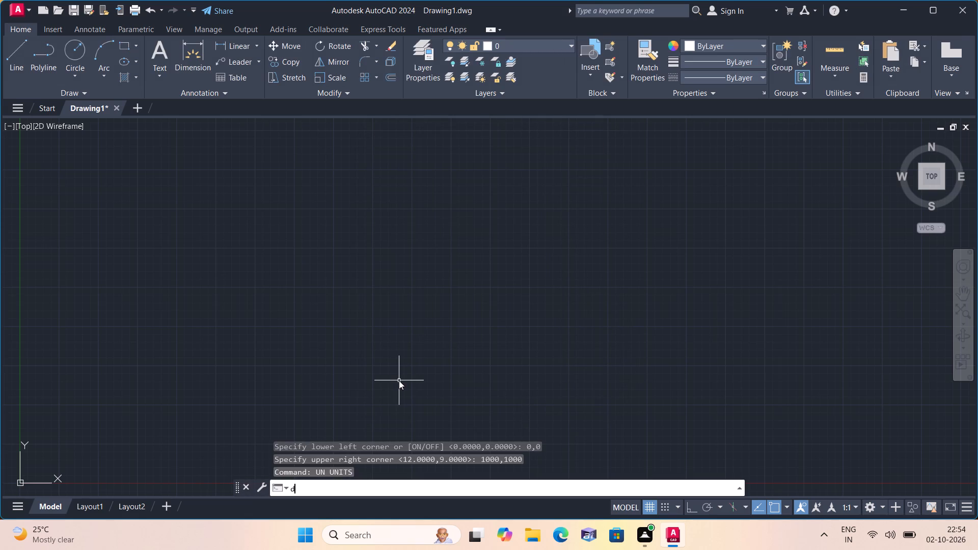
key(space)
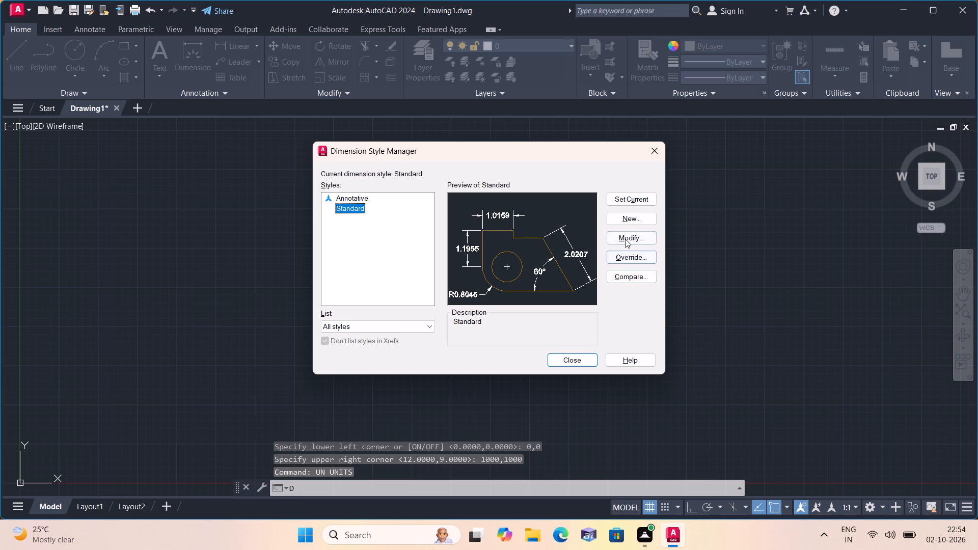
click(625, 237)
click(418, 153)
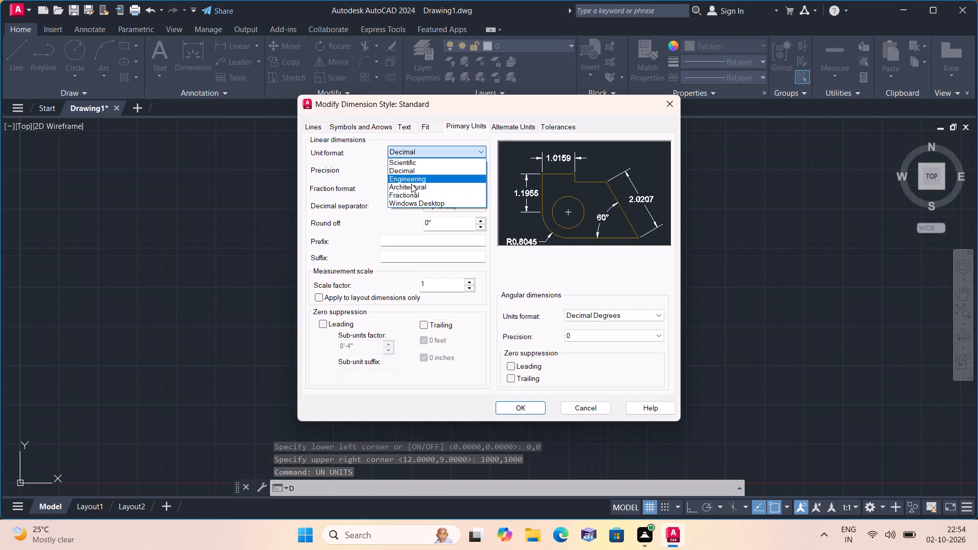
click(407, 182)
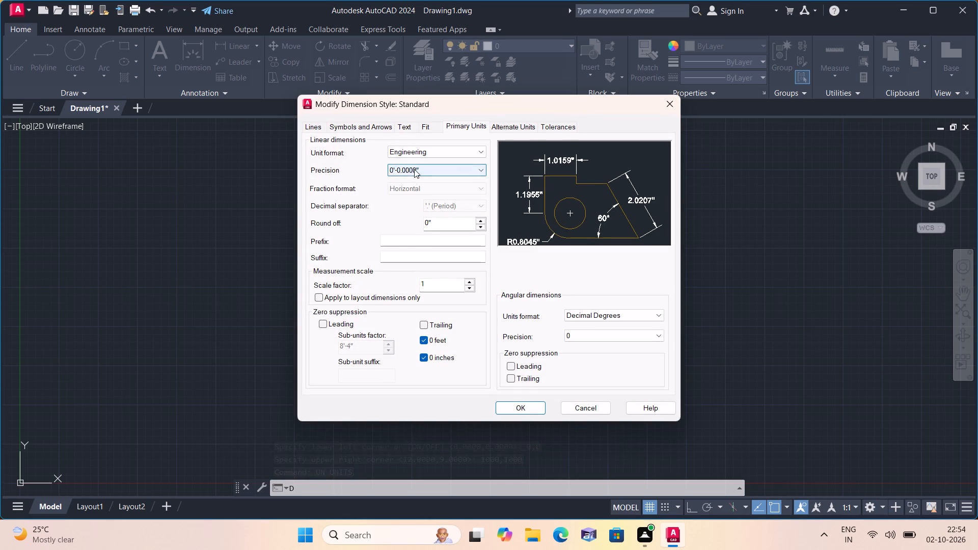
click(414, 170)
click(412, 182)
click(512, 407)
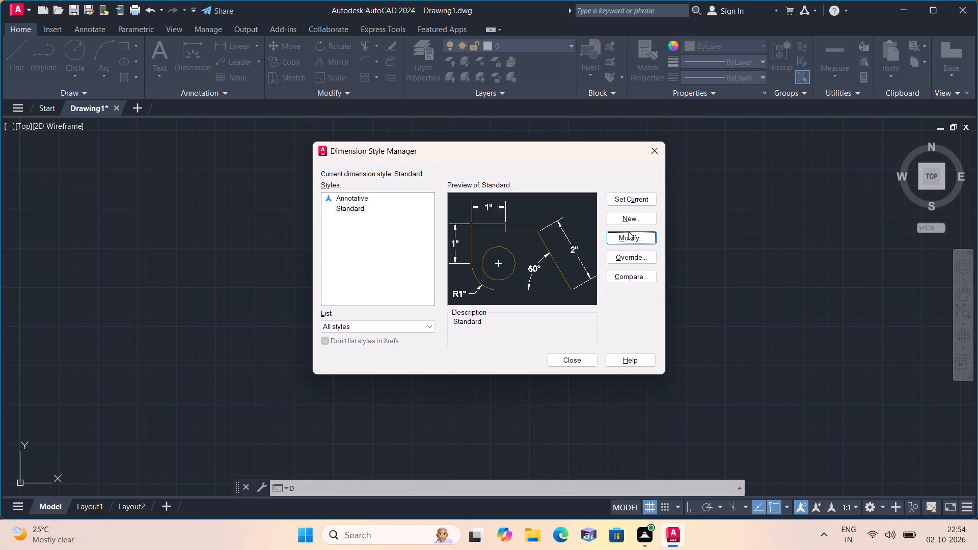
click(634, 198)
click(657, 151)
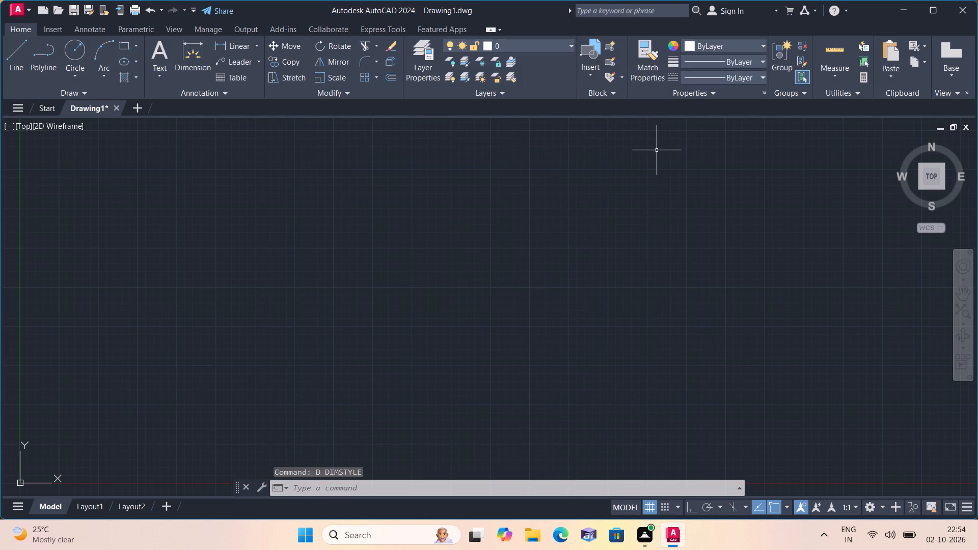
Draw a vertical construction line a short distance to the positive X side of the origin.
text(xl)
key(space)
text(v)
key(space)
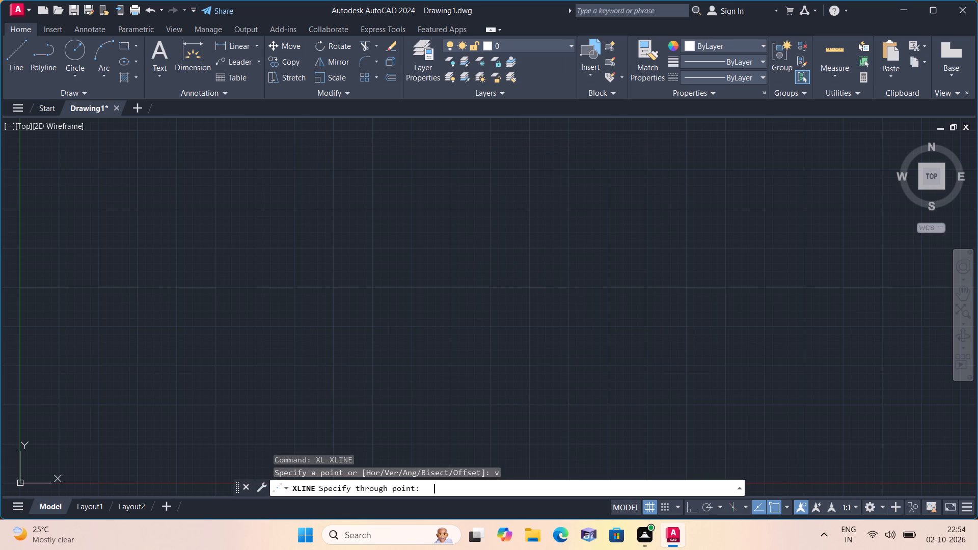
scroll(549, 198, down, 3)
click(540, 315)
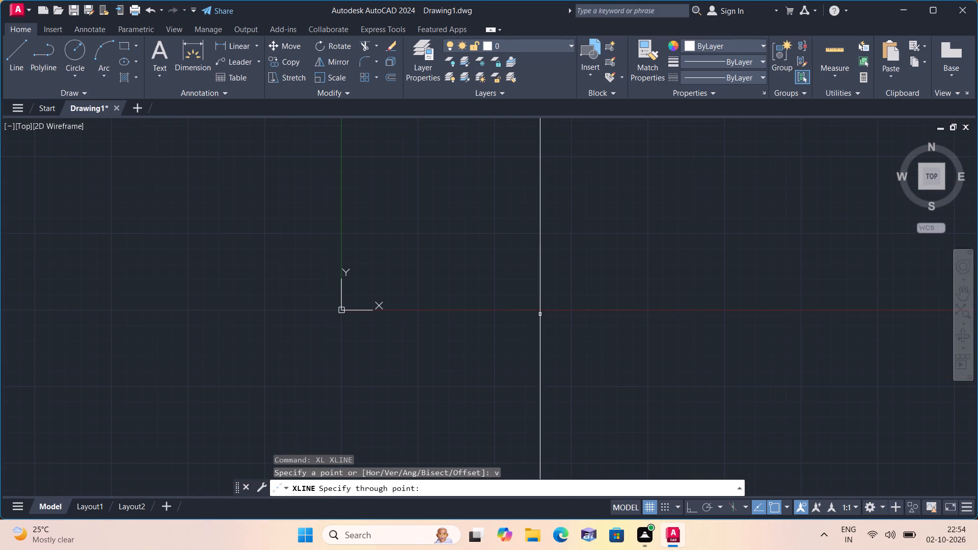
key(Escape)
Draw a horizontal construction line slightly above the origin, crossing the vertical one.
key(space)
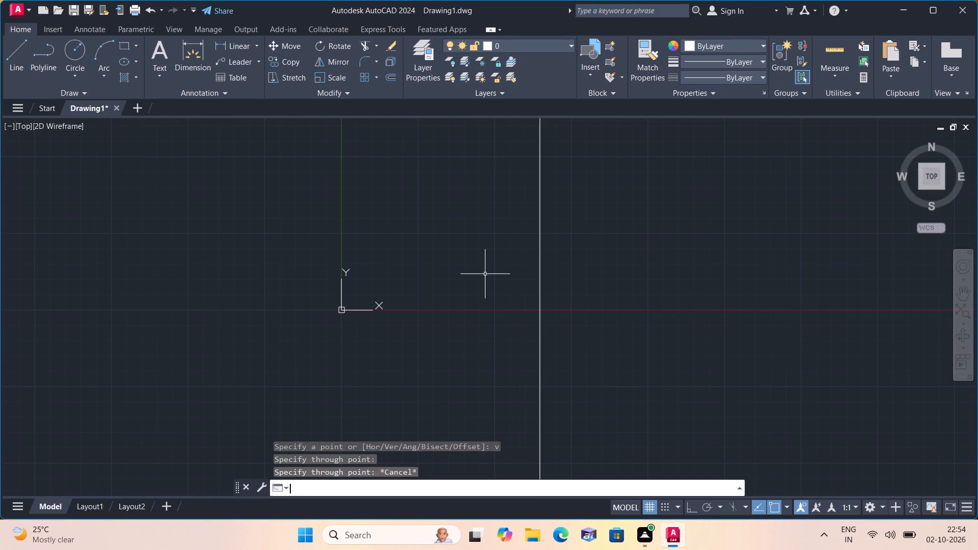
text(h)
key(space)
click(484, 282)
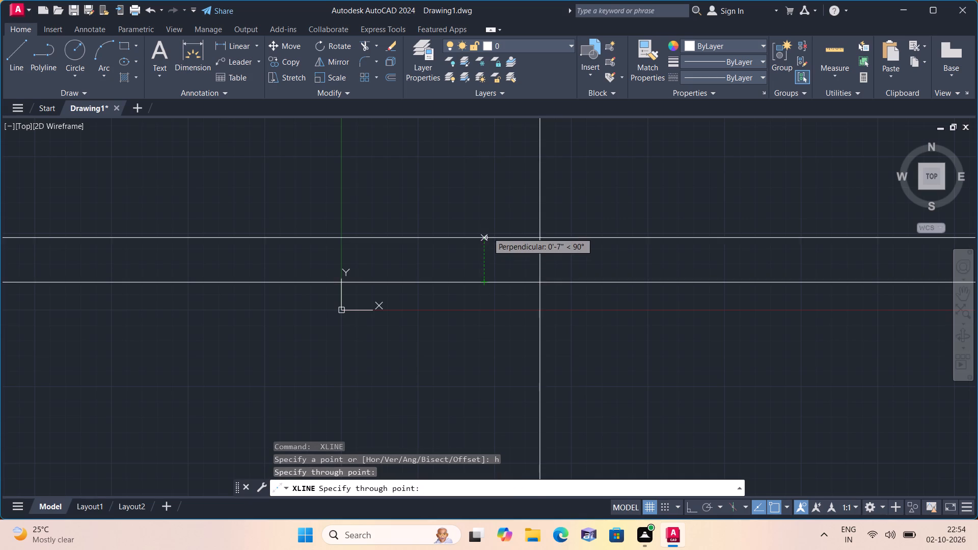
key(Escape)
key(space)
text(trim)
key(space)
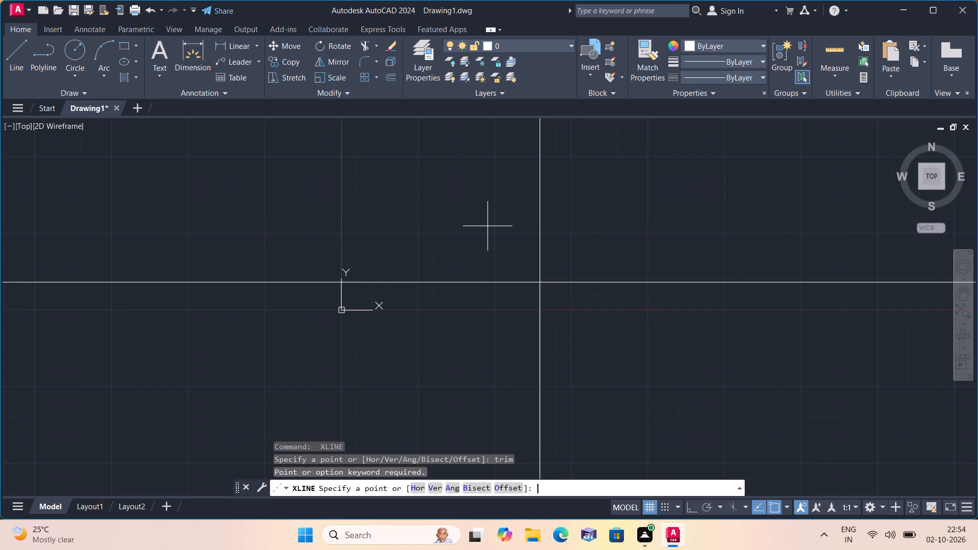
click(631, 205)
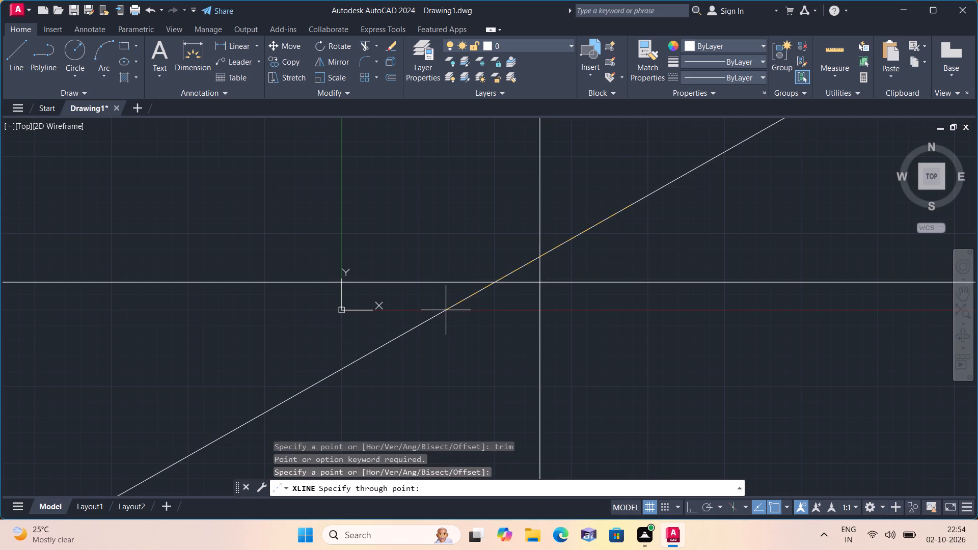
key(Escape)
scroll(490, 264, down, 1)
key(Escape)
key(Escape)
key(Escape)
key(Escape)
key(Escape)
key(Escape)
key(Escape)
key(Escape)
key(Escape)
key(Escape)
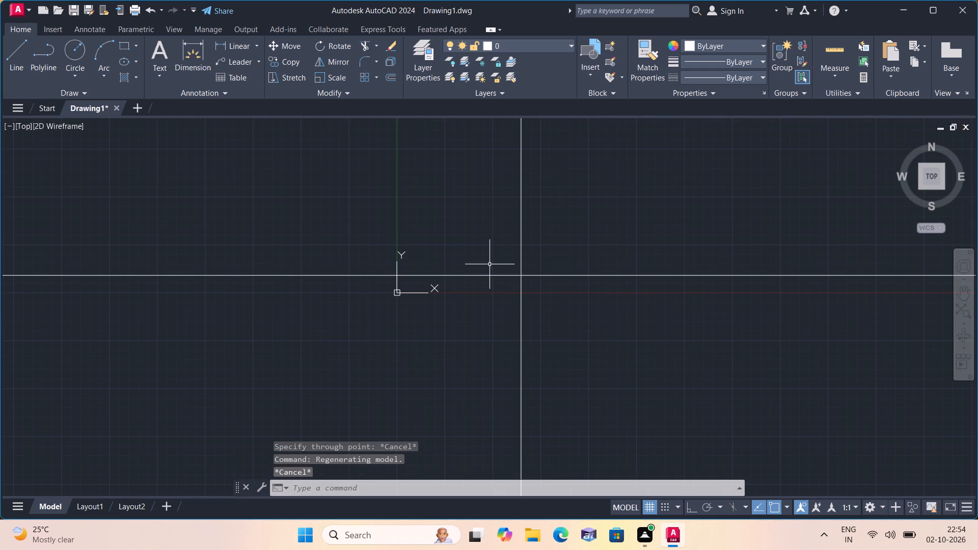
Trim the two construction lines at their crossing so only the parts running right and down remain as an upper-left corner.
scroll(490, 264, down, 1)
text(tri)
key(space)
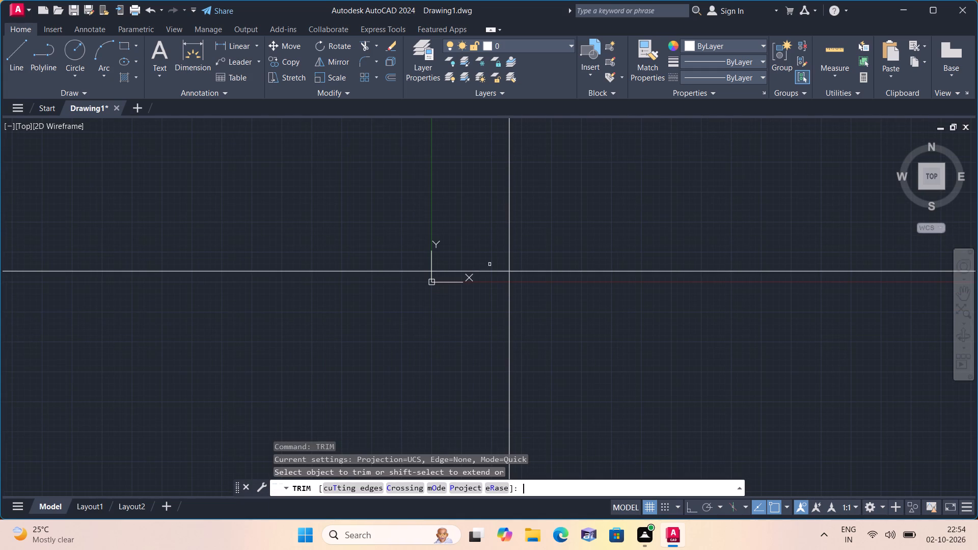
click(556, 215)
click(437, 297)
key(Escape)
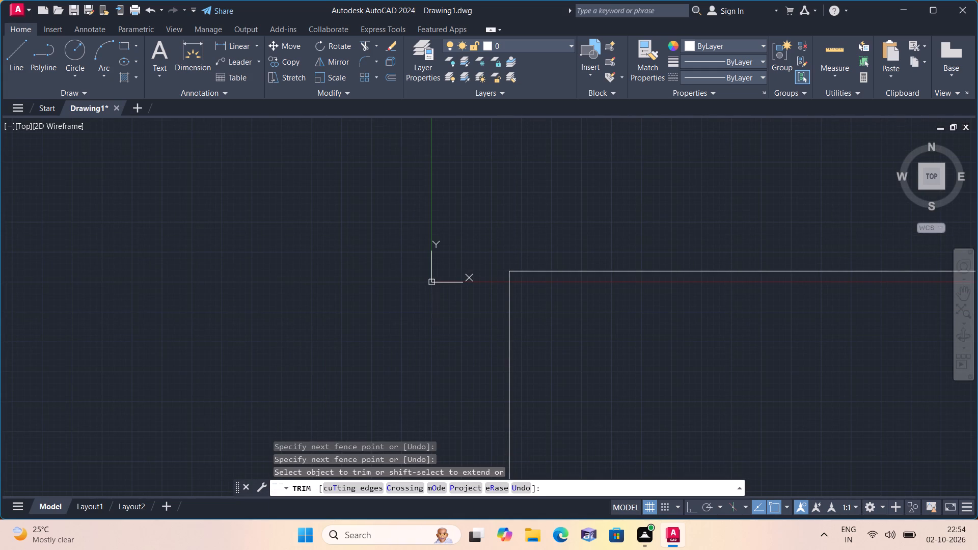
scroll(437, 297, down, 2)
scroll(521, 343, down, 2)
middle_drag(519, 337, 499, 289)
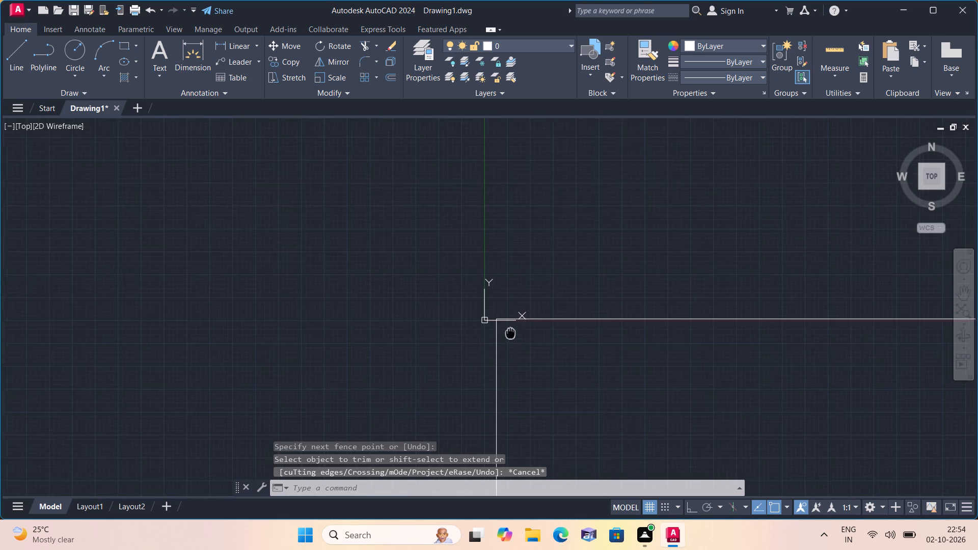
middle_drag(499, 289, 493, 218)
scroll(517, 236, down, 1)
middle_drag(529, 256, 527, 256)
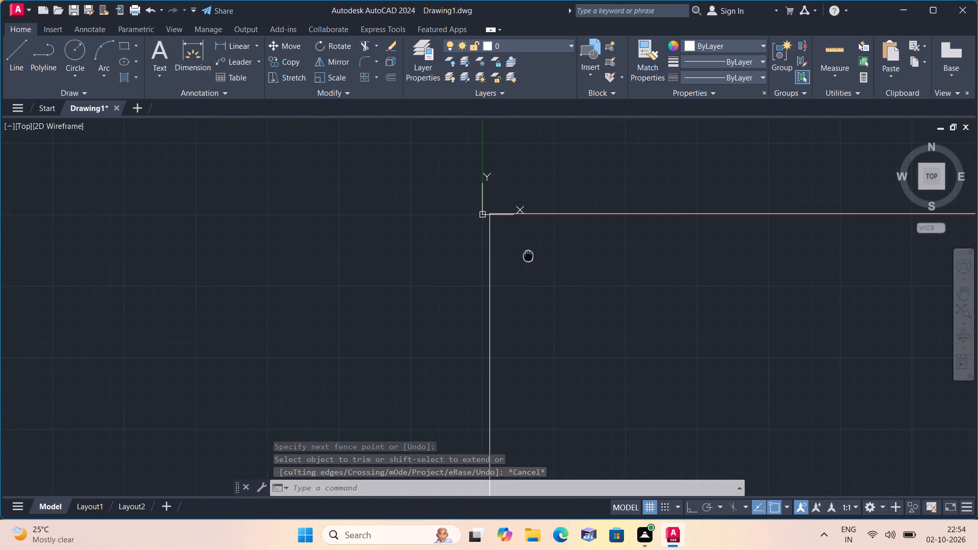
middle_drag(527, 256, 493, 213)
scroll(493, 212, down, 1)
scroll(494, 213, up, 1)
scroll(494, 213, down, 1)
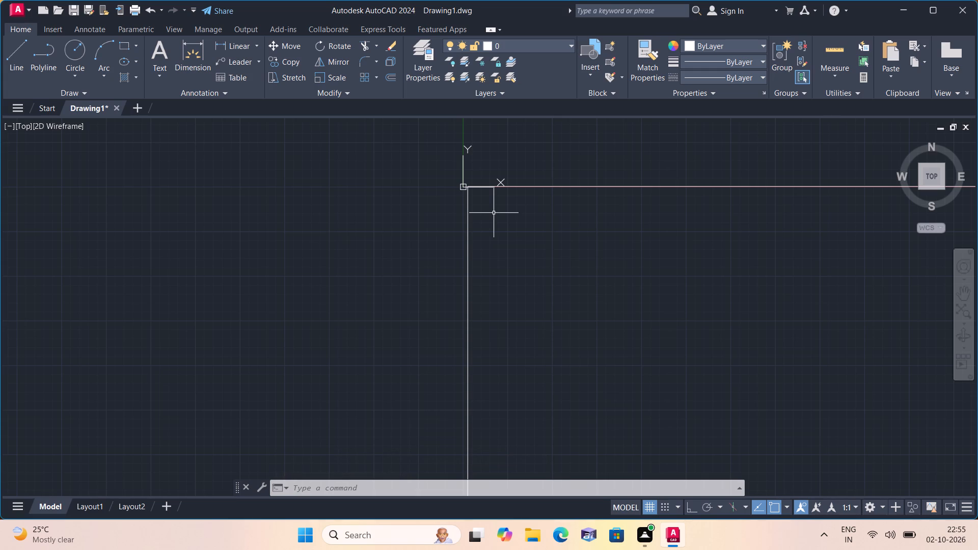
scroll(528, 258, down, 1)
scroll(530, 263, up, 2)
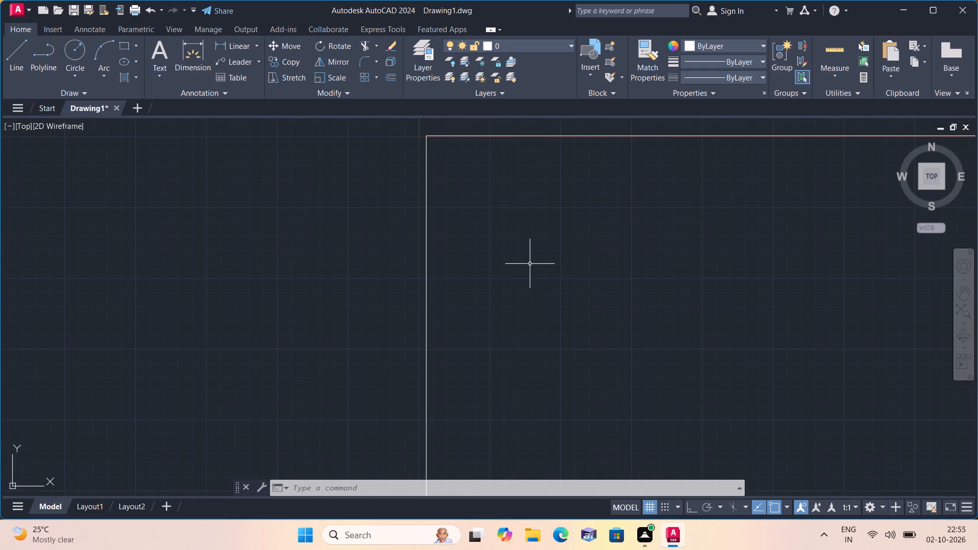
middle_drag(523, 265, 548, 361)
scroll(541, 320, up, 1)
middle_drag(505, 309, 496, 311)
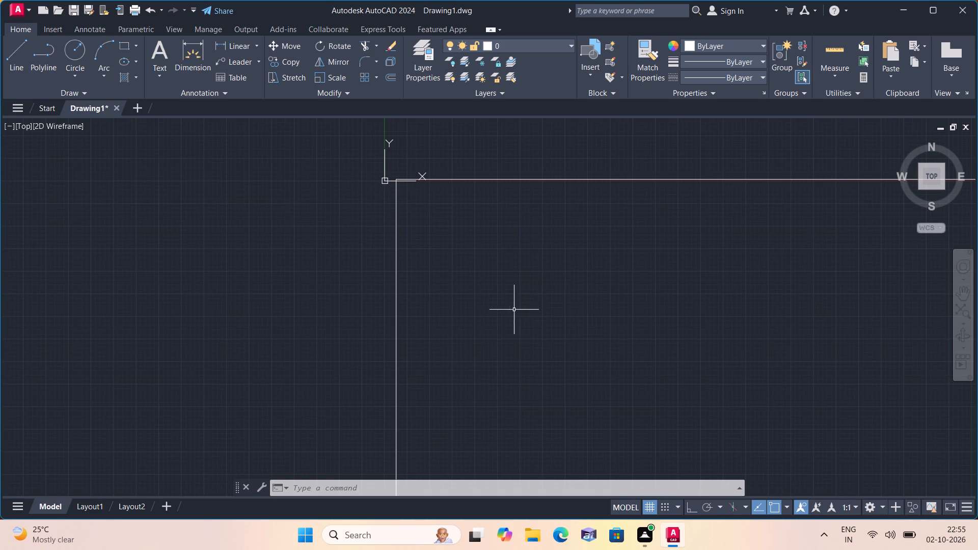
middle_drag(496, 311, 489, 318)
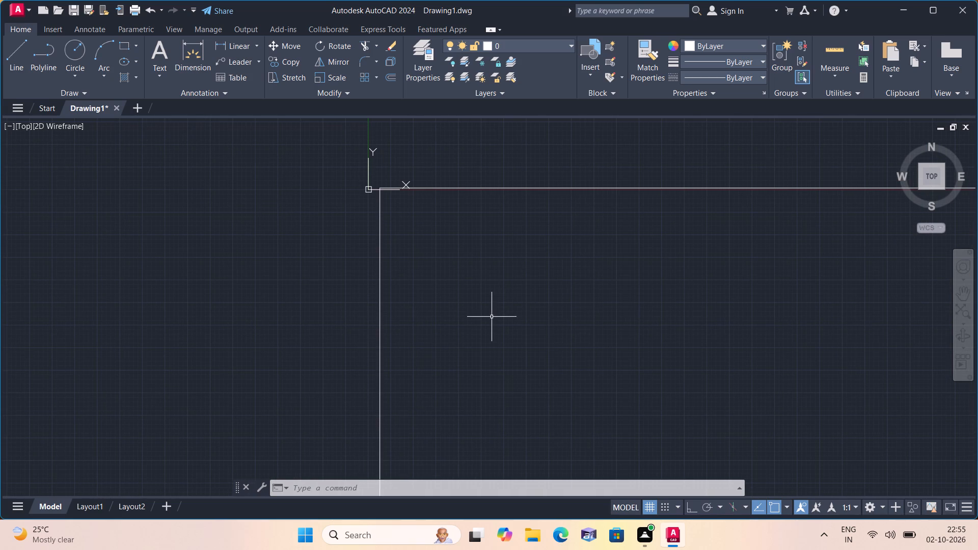
Offset the vertical line 9" toward the inside of the corner to form the wall thickness.
text(off)
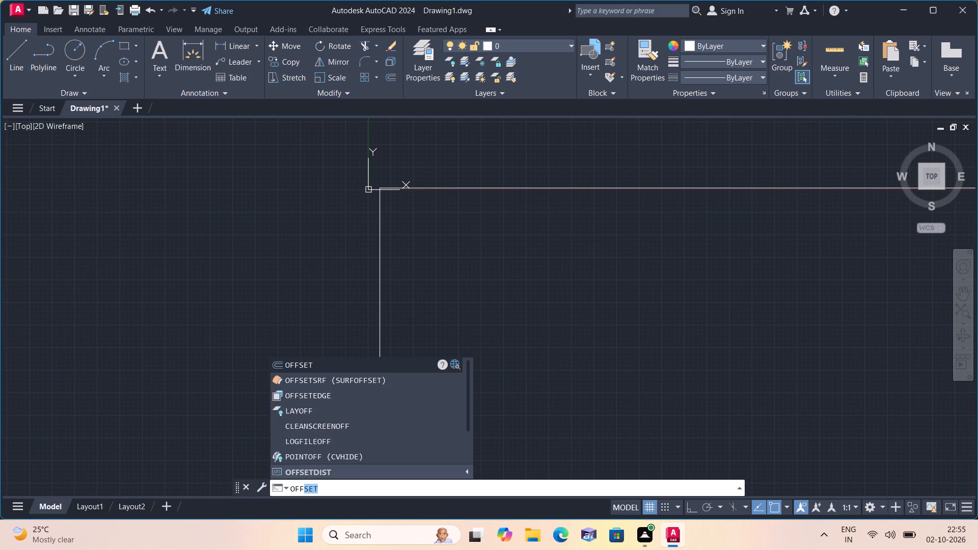
key(space)
text(9")
key(space)
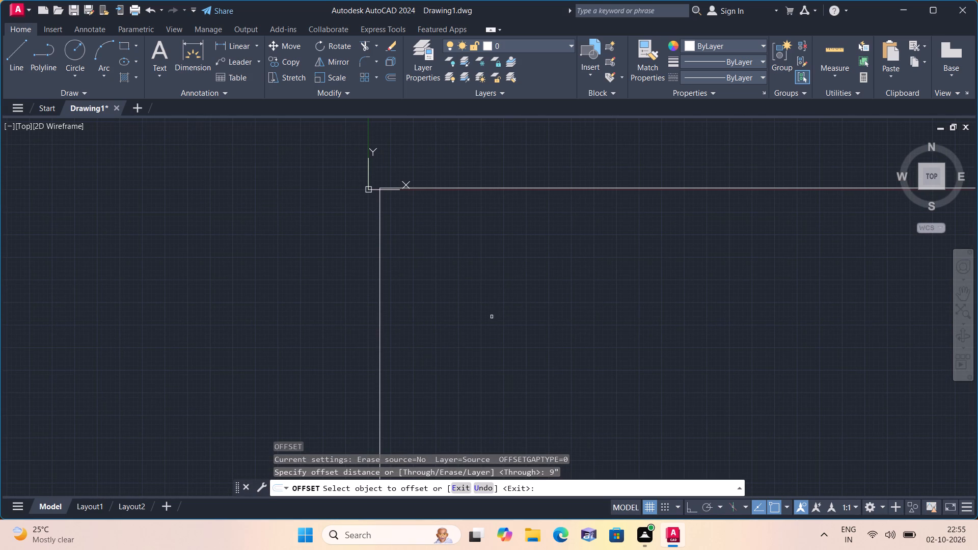
click(377, 231)
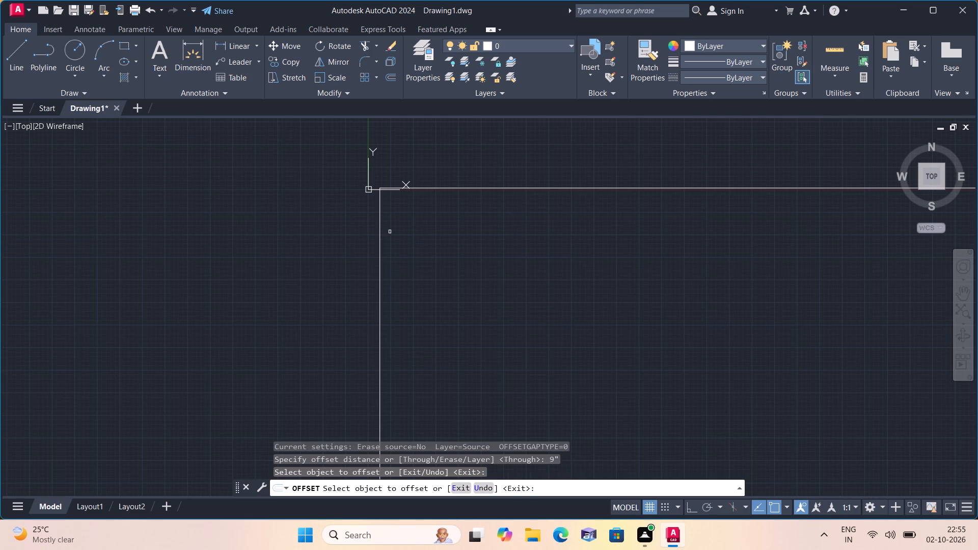
click(383, 228)
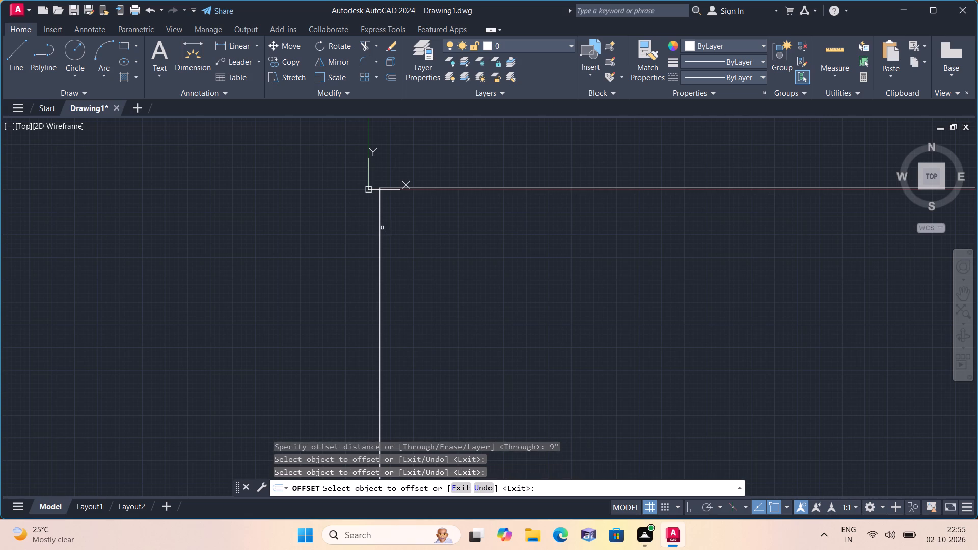
click(381, 226)
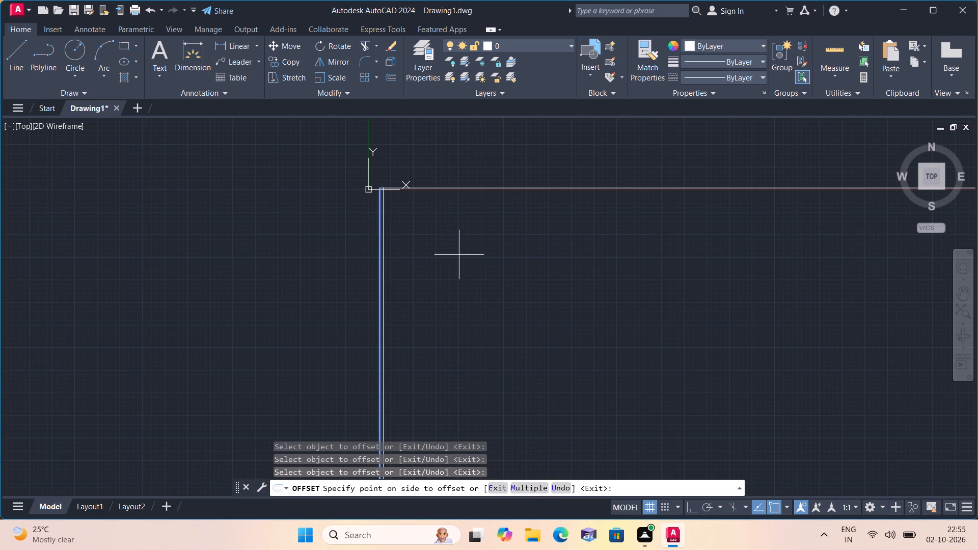
scroll(430, 256, up, 2)
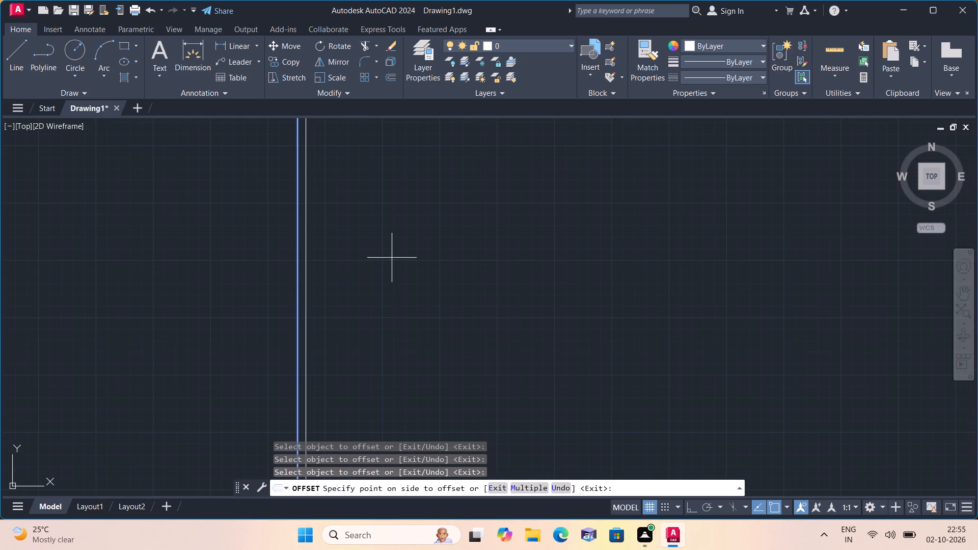
click(392, 258)
middle_drag(379, 257, 375, 343)
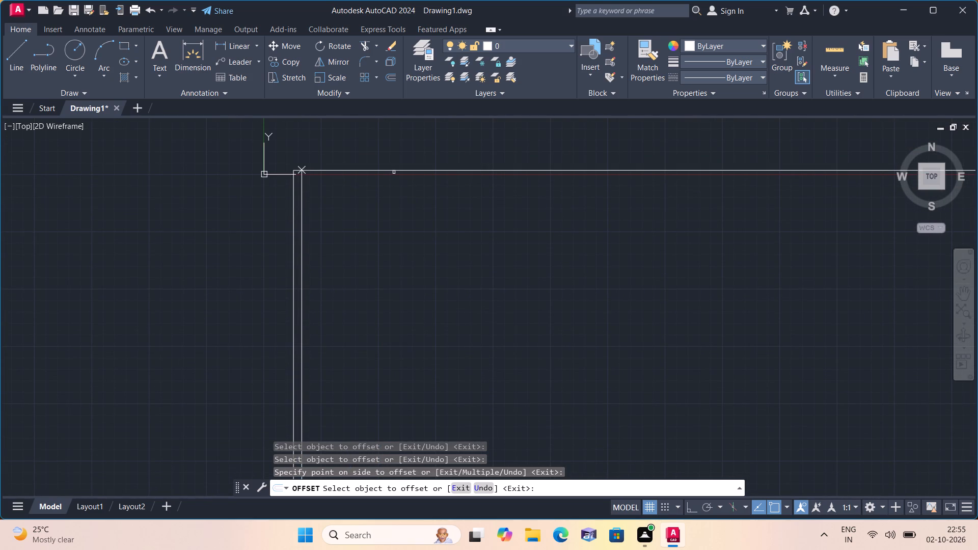
Offset the top horizontal line 9" downward to form the top wall's thickness.
click(394, 172)
click(395, 169)
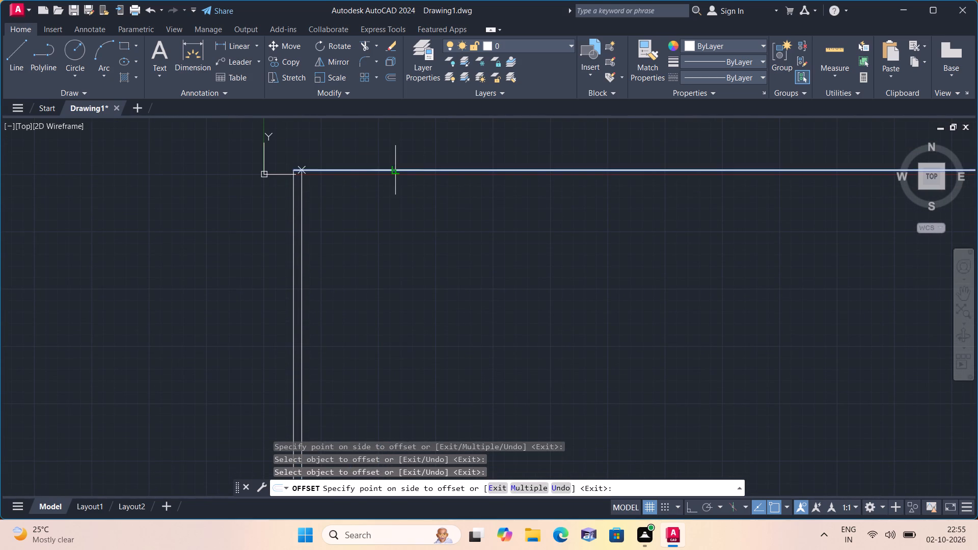
click(402, 265)
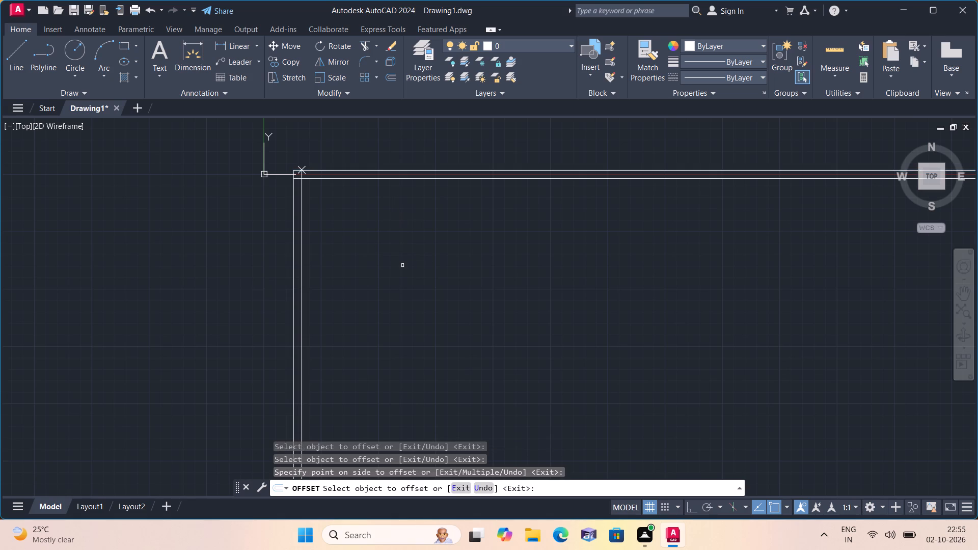
key(space)
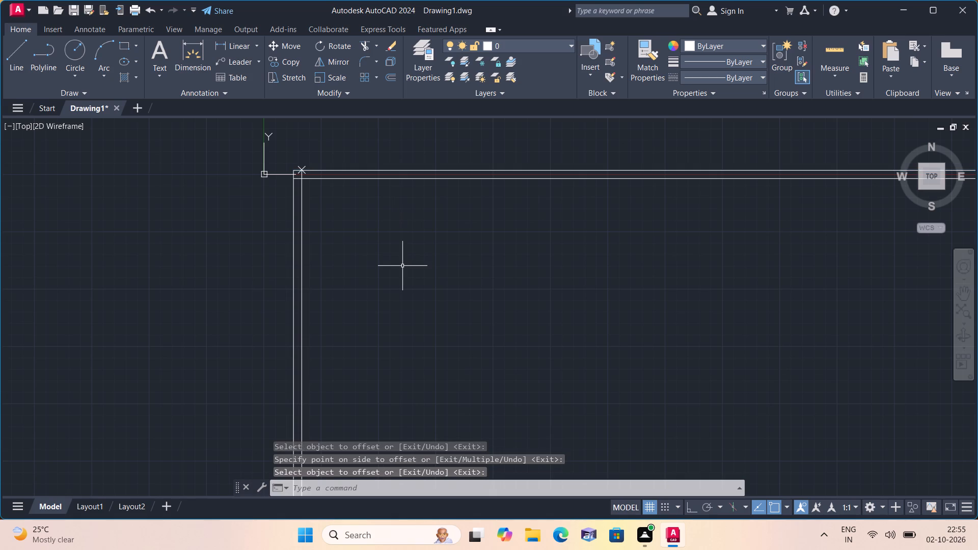
Offset the left wall's inner line 14' to the right to set the first room's width.
key(space)
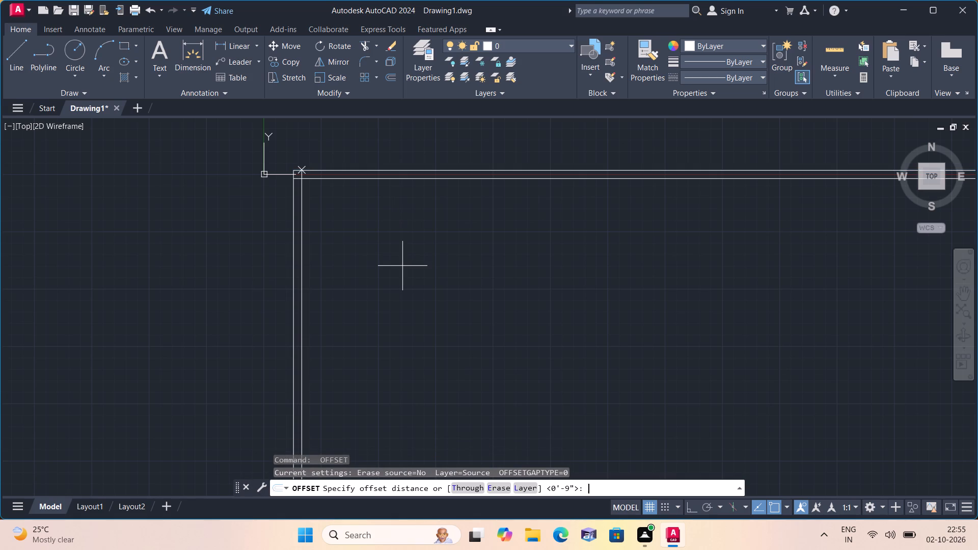
text(14')
key(space)
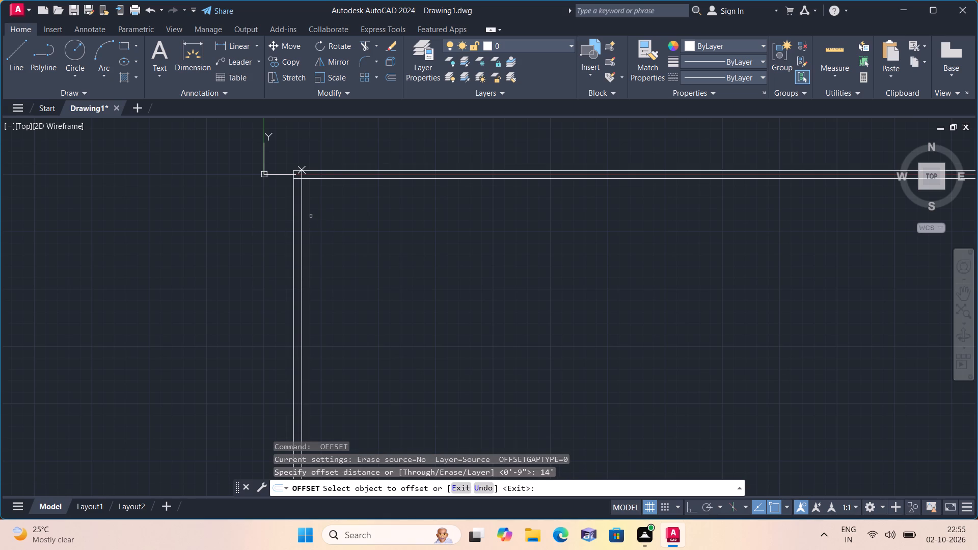
click(302, 193)
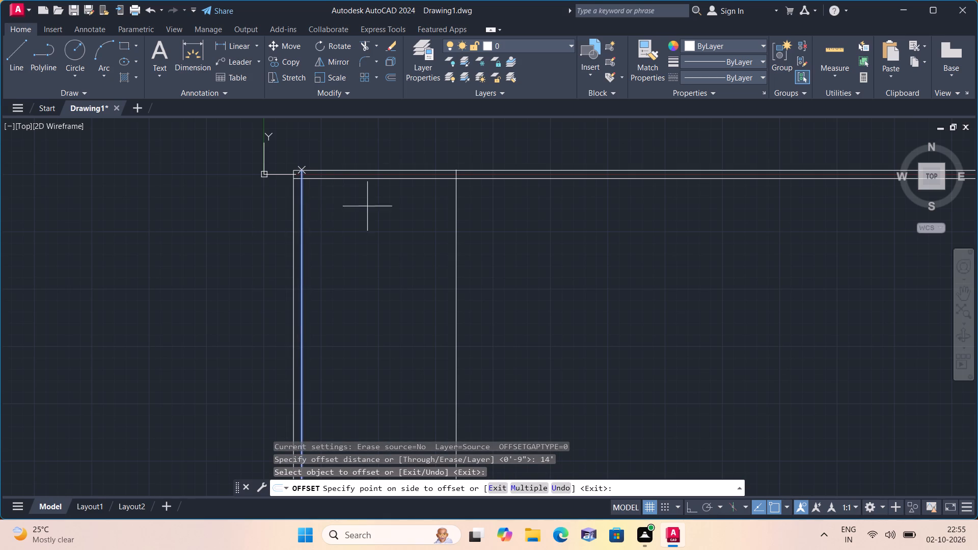
click(424, 219)
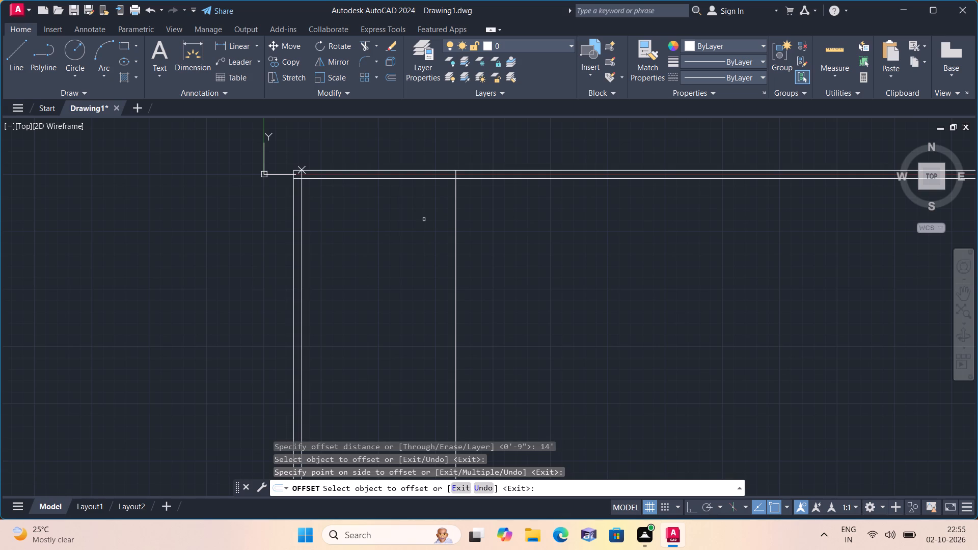
key(space)
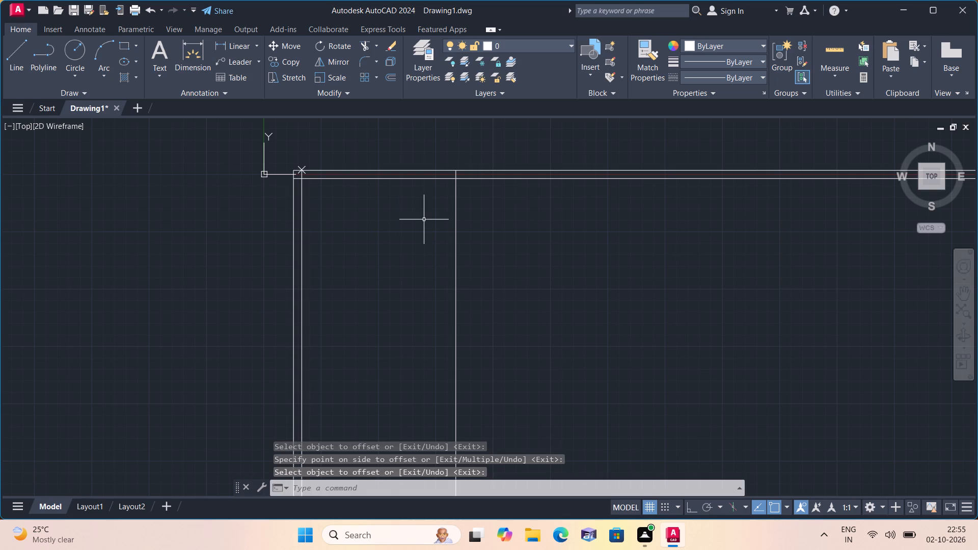
Offset the new vertical line 4.5" to the right to form the partition wall's thickness.
key(space)
text(4.5")
key(space)
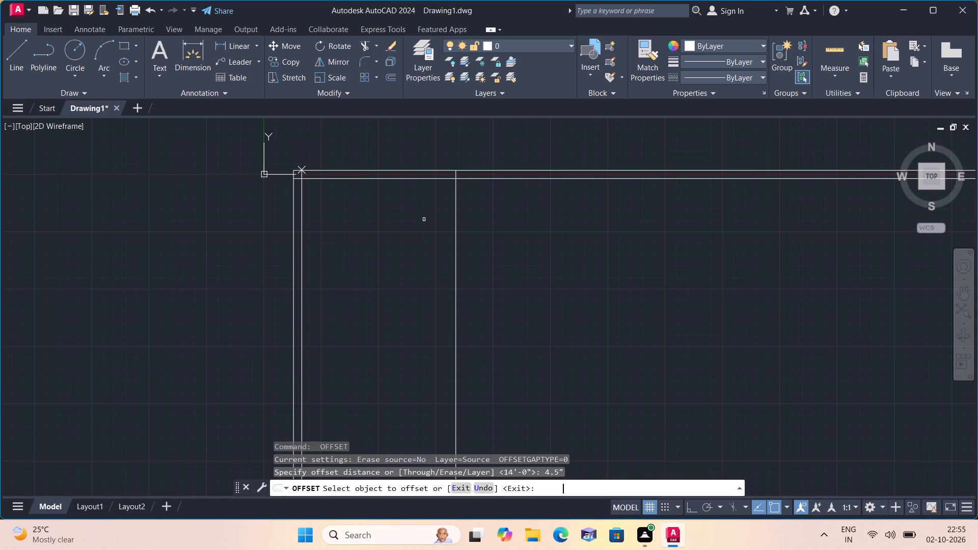
click(456, 226)
click(529, 238)
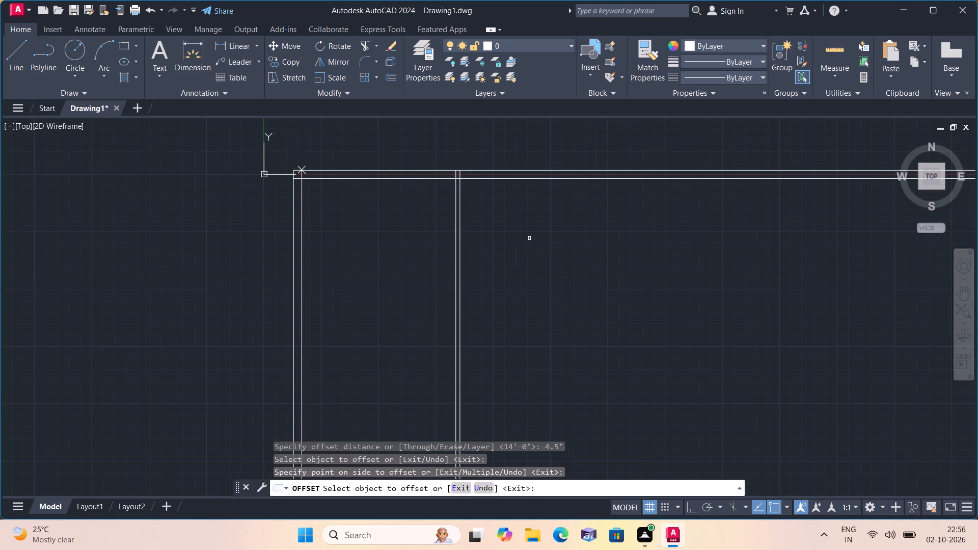
key(space)
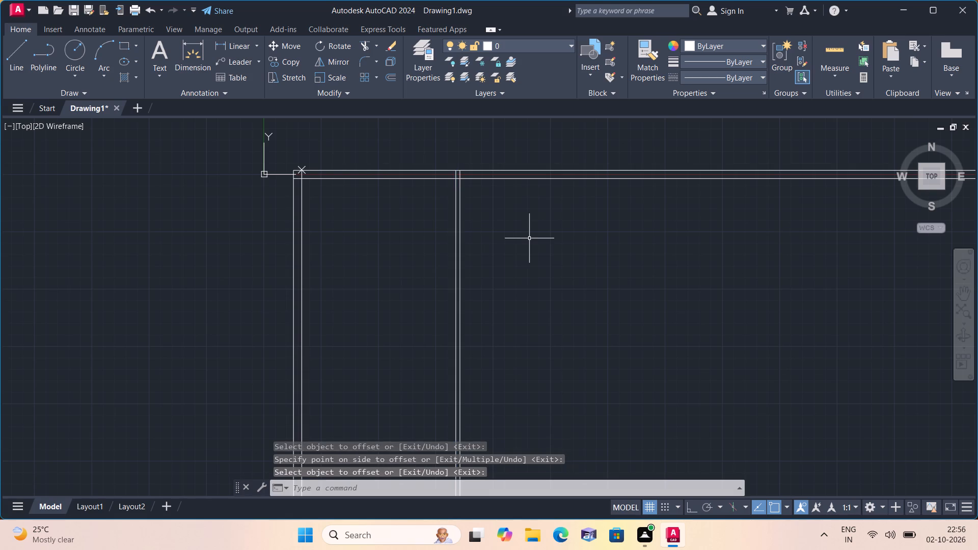
Offset the partition's right-hand line 14' to the right to set the second room's width.
key(space)
text(14')
key(space)
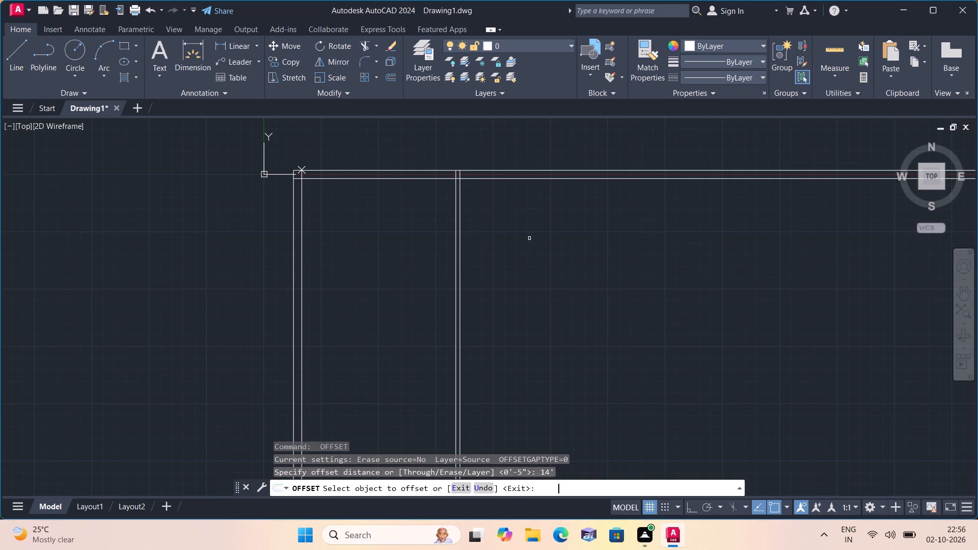
click(459, 206)
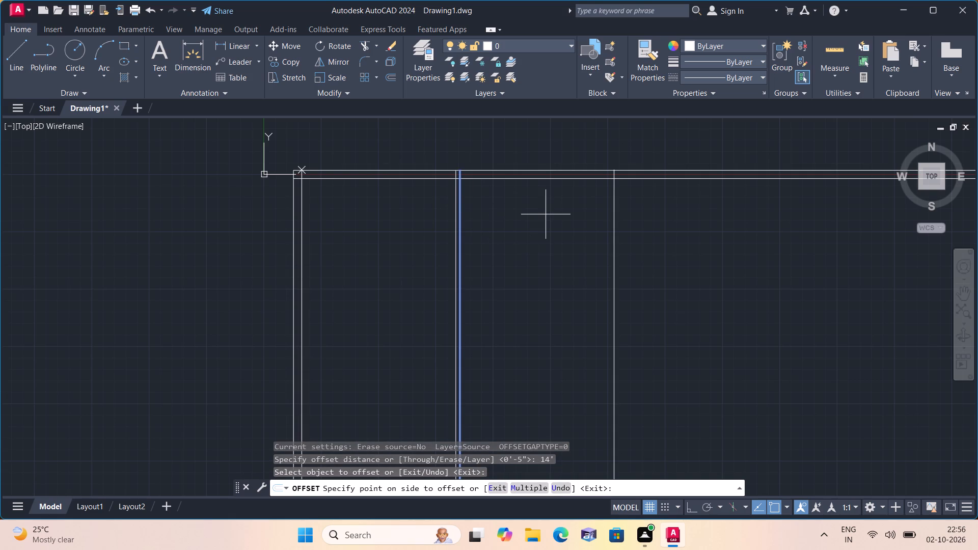
click(546, 214)
key(space)
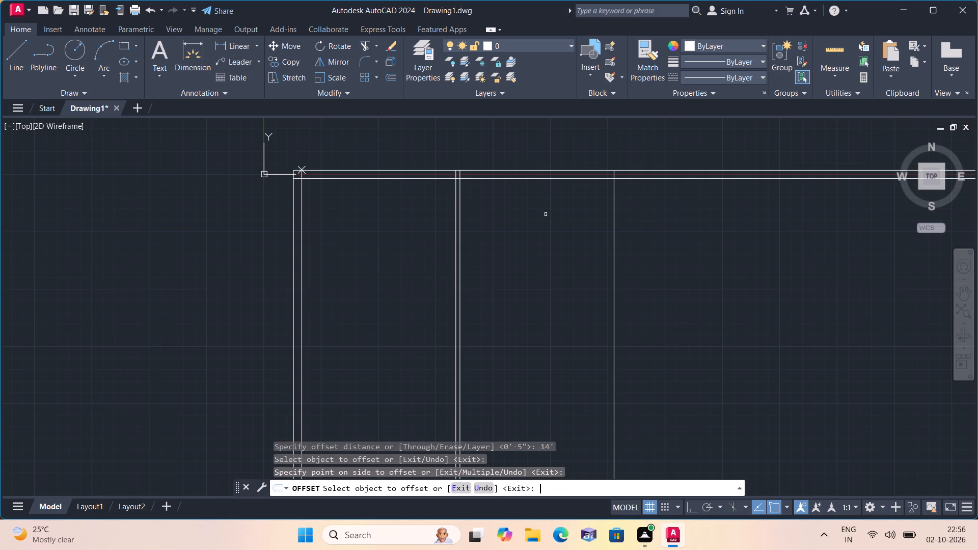
Offset the rightmost vertical line 9" outward to form the right outer wall's thickness.
key(space)
text(9")
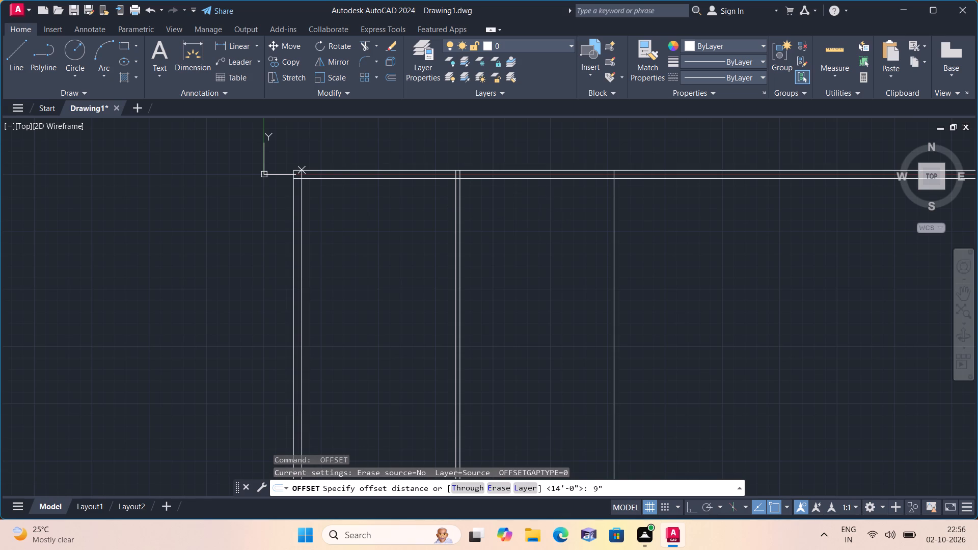
key(space)
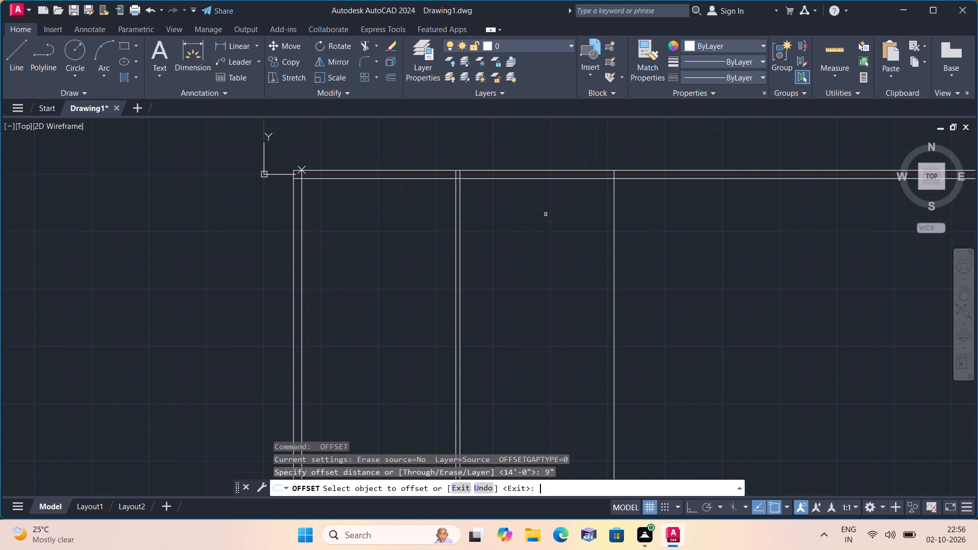
click(614, 225)
click(645, 226)
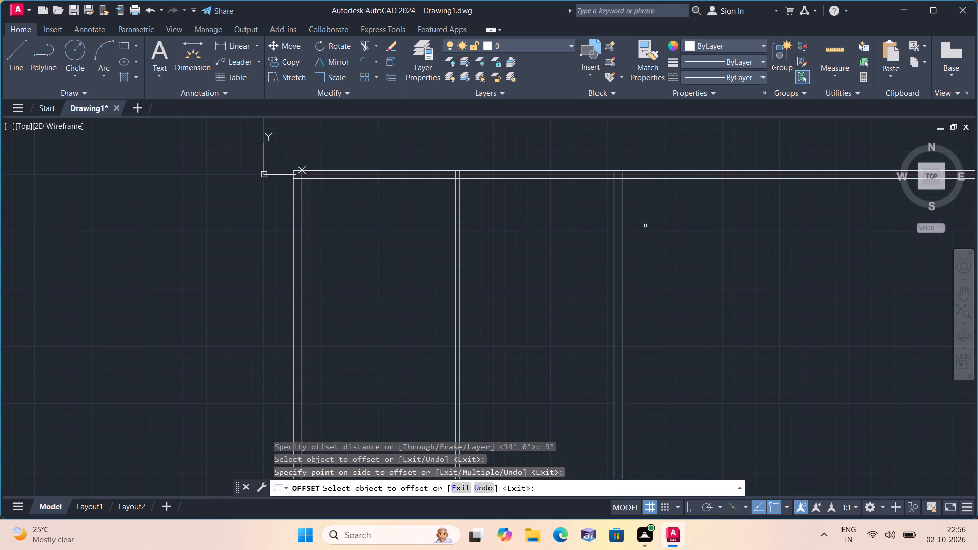
key(space)
Trim both top wall lines where they run past the right outer wall.
text(tr)
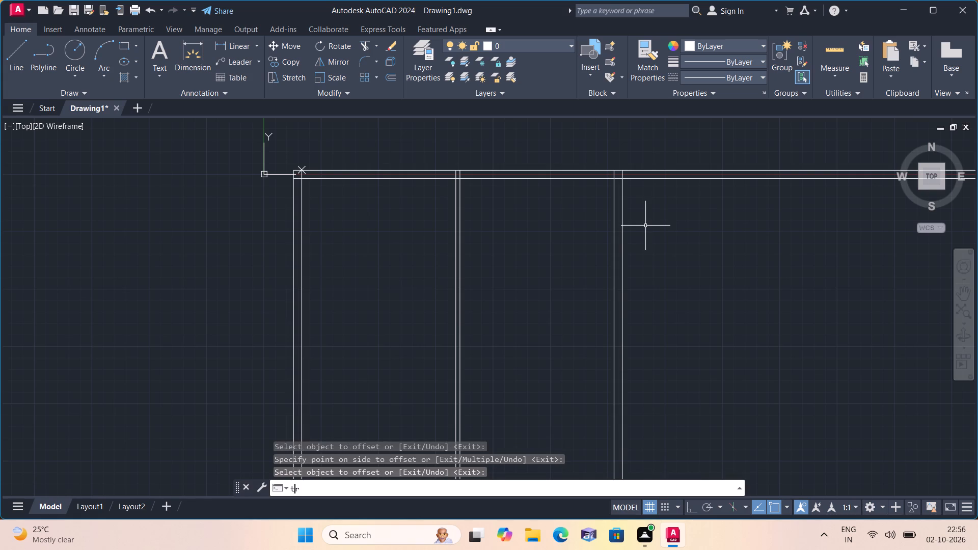
text(im)
key(space)
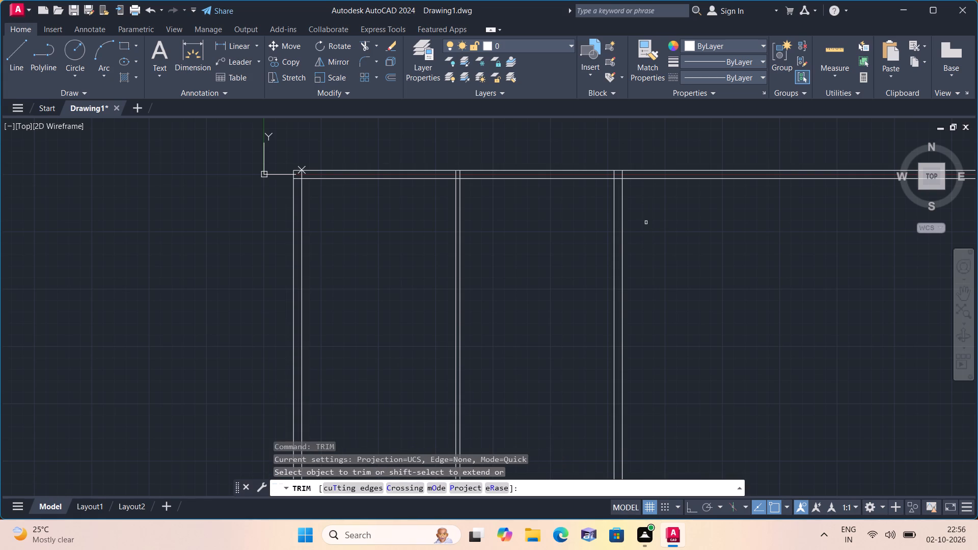
click(665, 162)
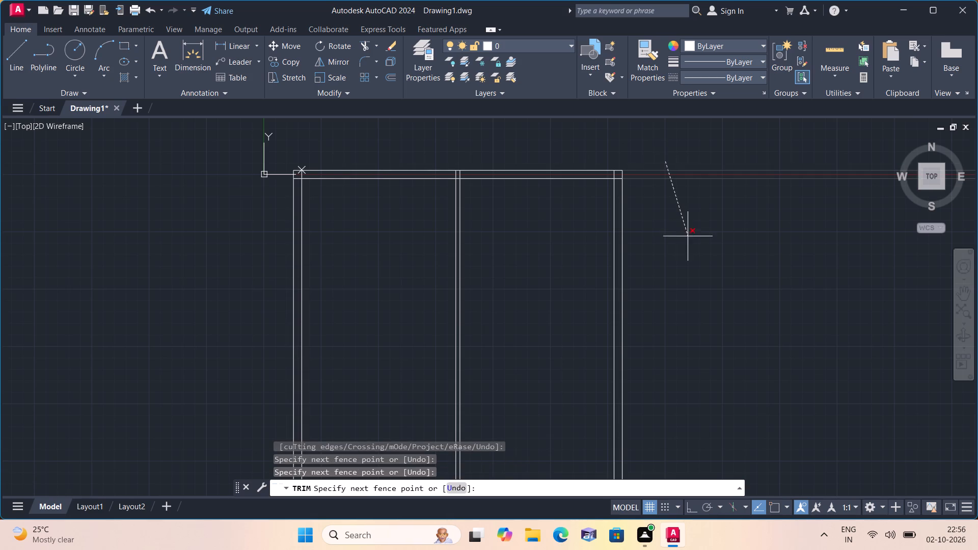
click(689, 241)
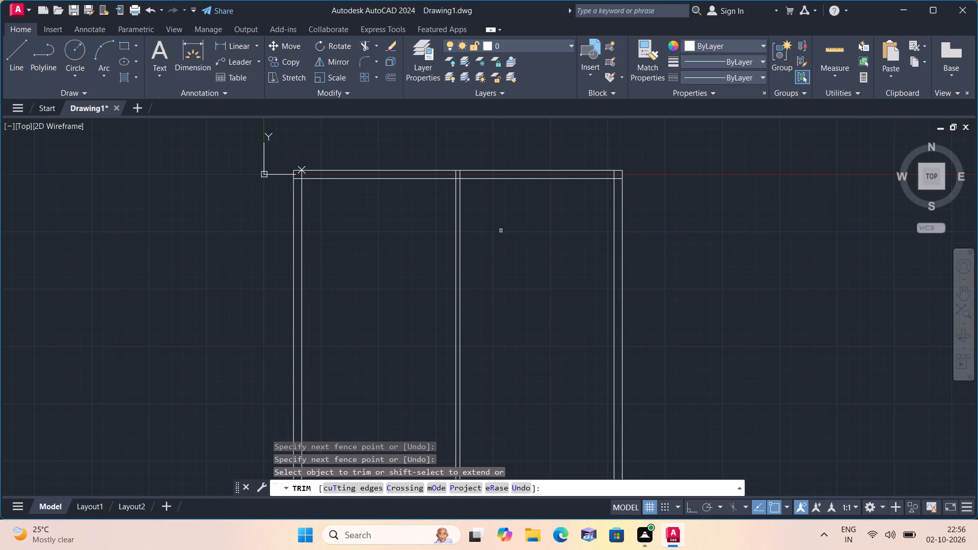
Trim the partition lines inside the top wall and the inner wall line between them to open the T-junction.
scroll(483, 214, up, 1)
scroll(442, 153, up, 2)
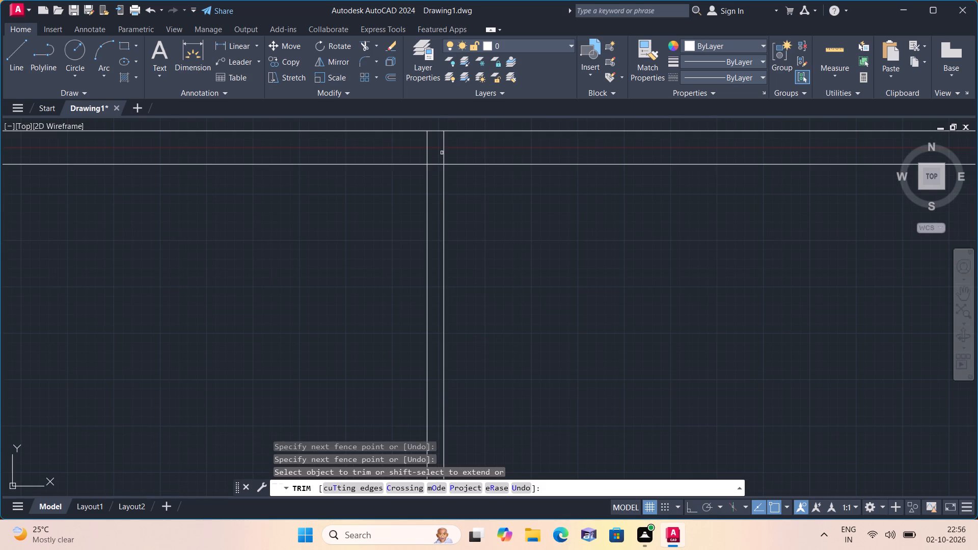
click(427, 152)
click(443, 151)
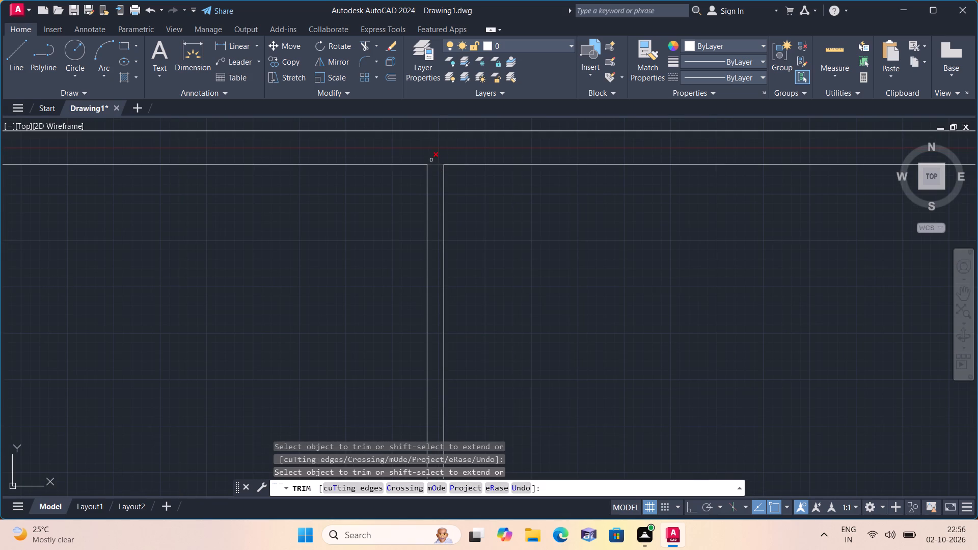
click(433, 162)
Trim the overlapping inner wall line ends inside the upper-left corner of the outer walls.
scroll(433, 162, down, 2)
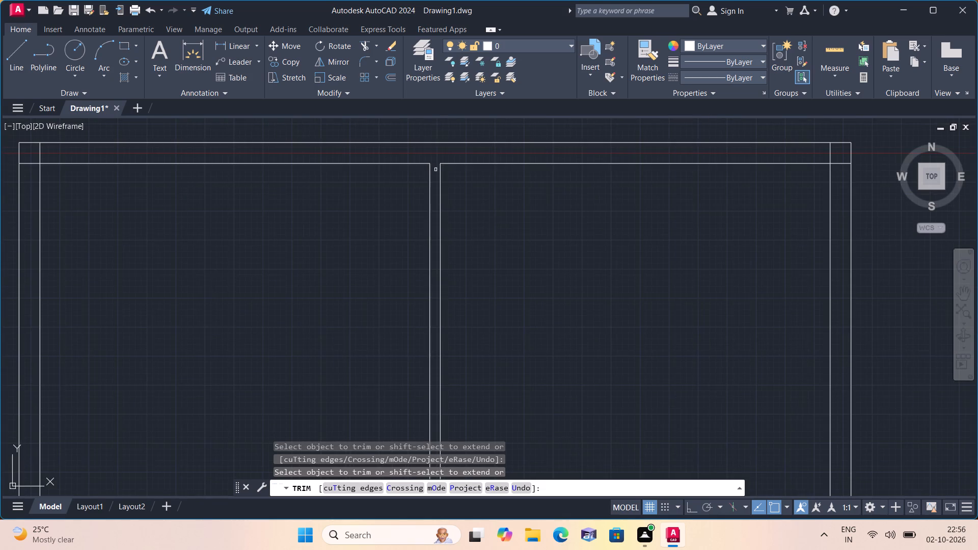
scroll(219, 188, up, 1)
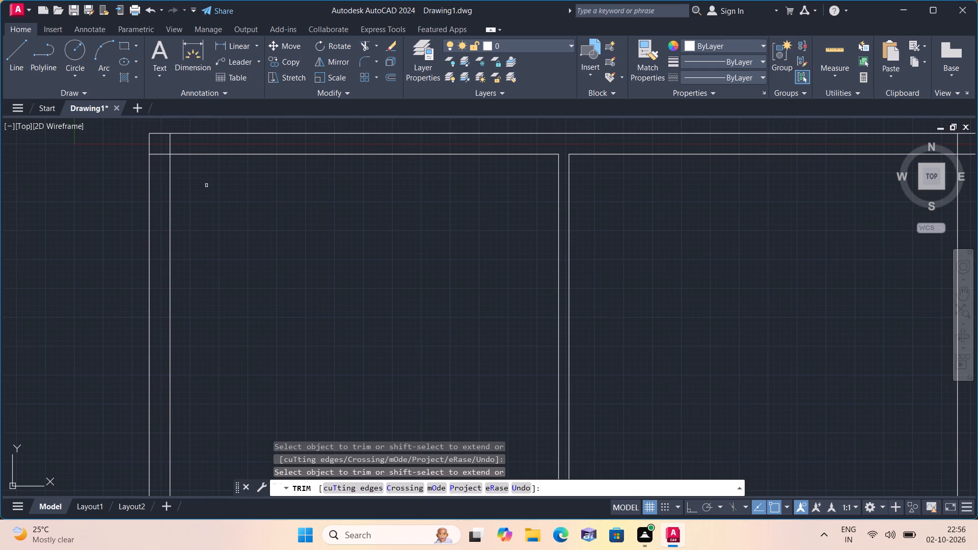
click(164, 156)
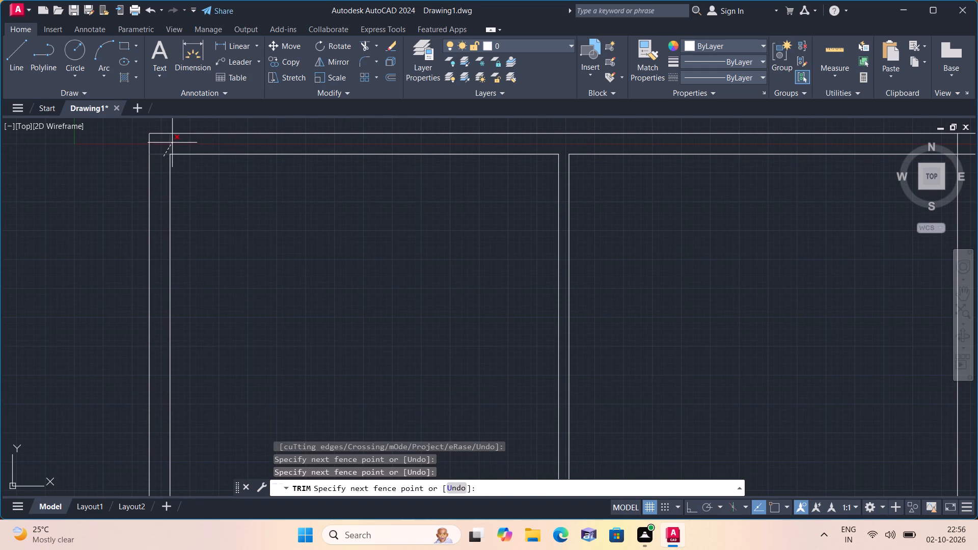
click(173, 143)
Trim the overlapping inner wall line ends inside the upper-right corner of the outer walls.
scroll(173, 143, down, 2)
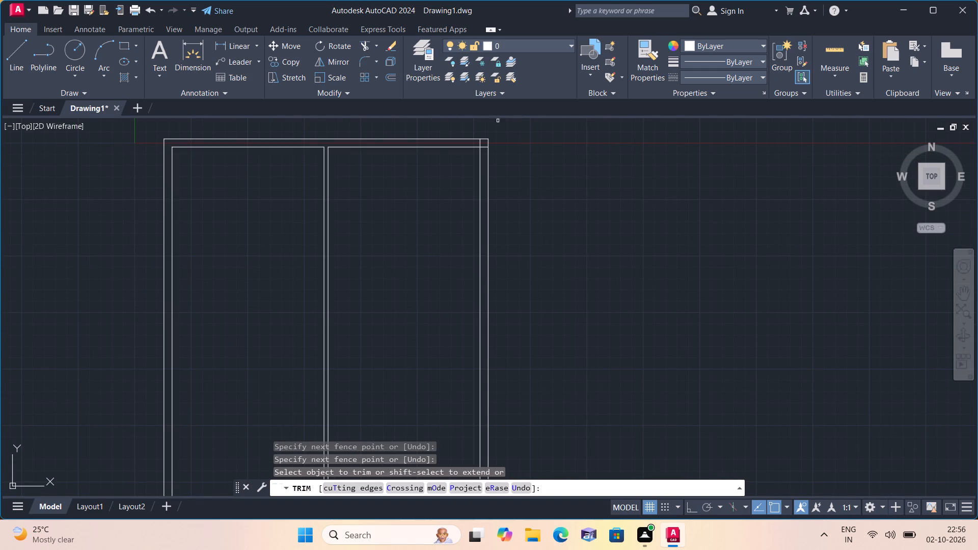
scroll(476, 157, up, 2)
middle_drag(481, 126, 515, 205)
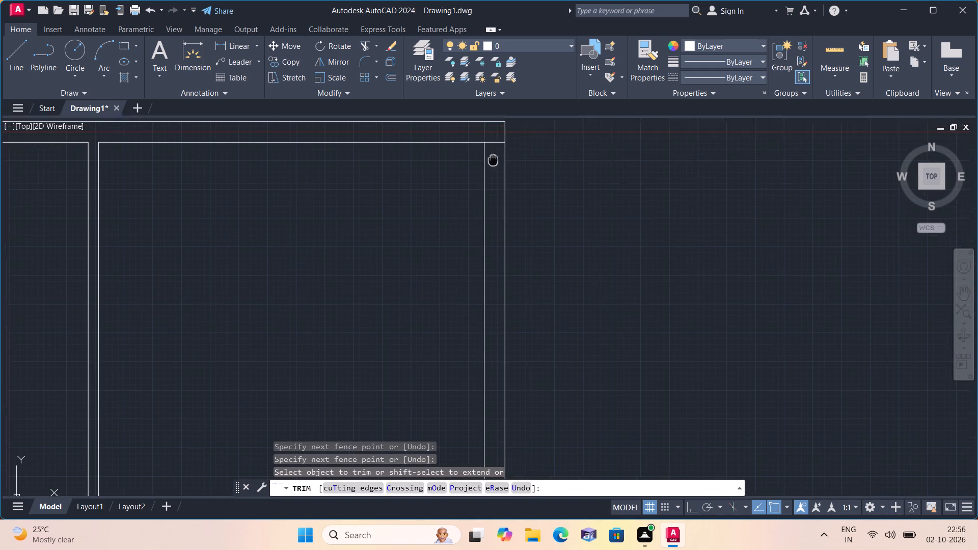
middle_drag(515, 205, 519, 211)
click(518, 200)
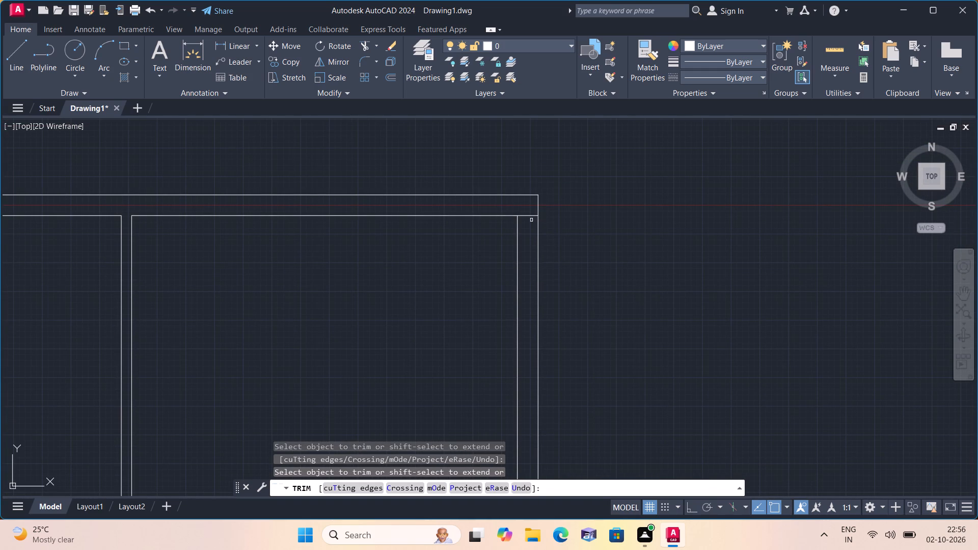
click(530, 215)
scroll(531, 214, down, 1)
key(Escape)
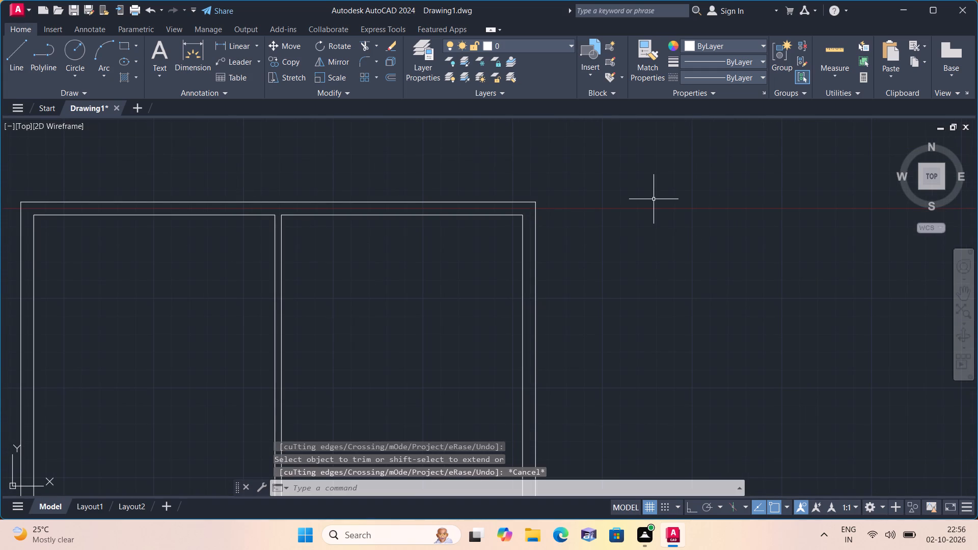
Offset the inner top wall line of the upper-left room 10'6" downward.
text(off)
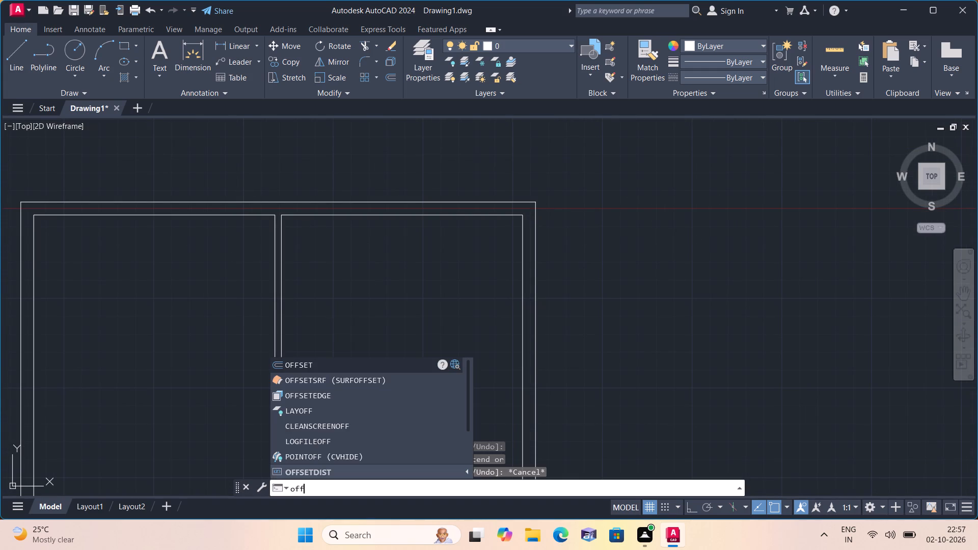
key(space)
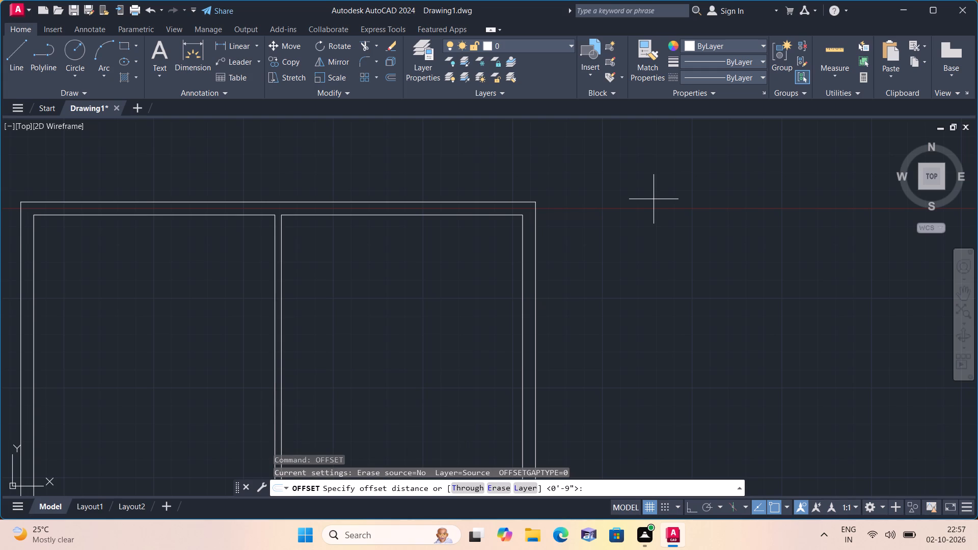
text(10'6")
key(space)
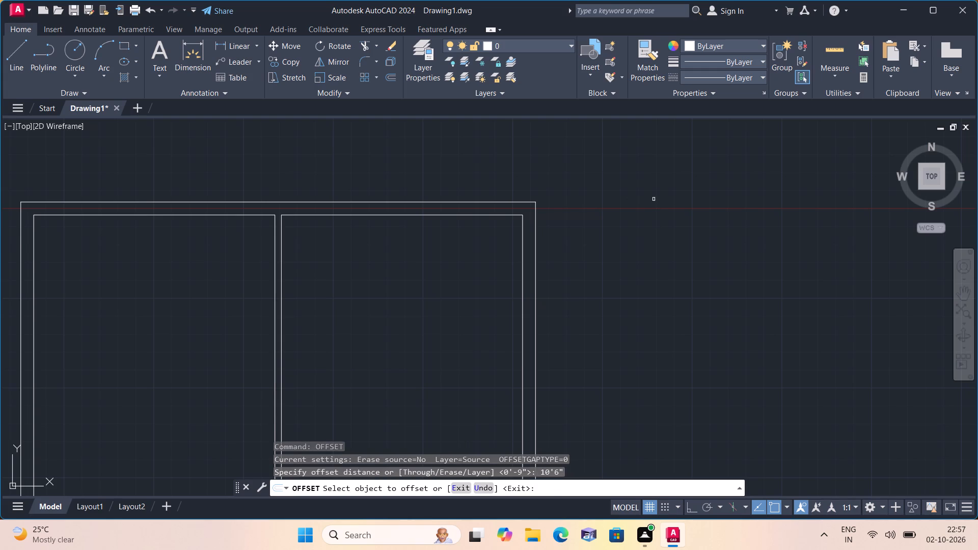
scroll(480, 306, down, 2)
middle_drag(452, 318, 553, 216)
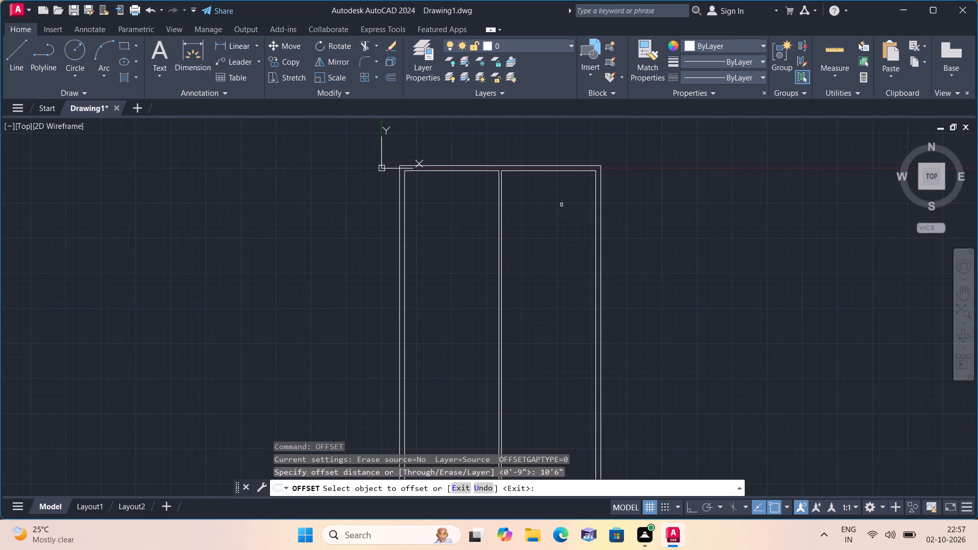
scroll(465, 184, up, 1)
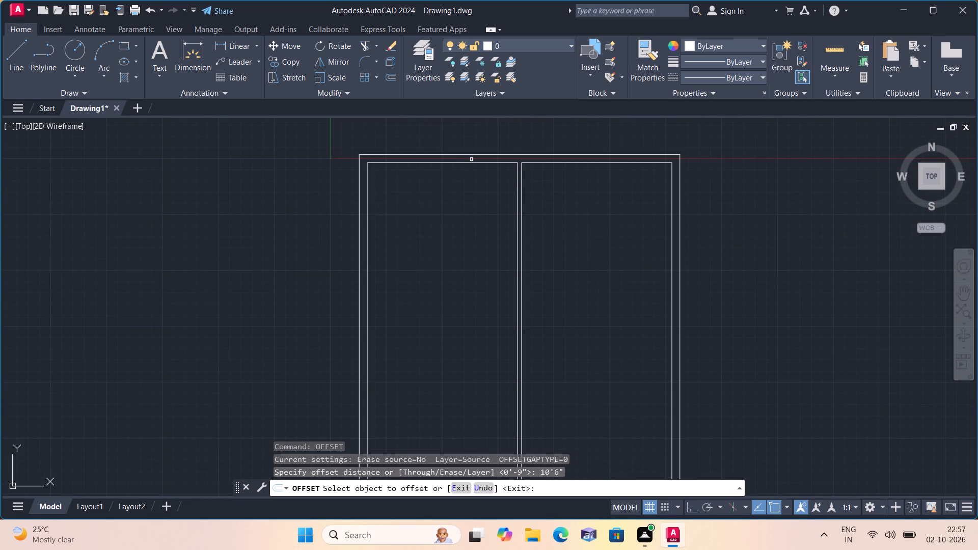
click(471, 164)
click(472, 160)
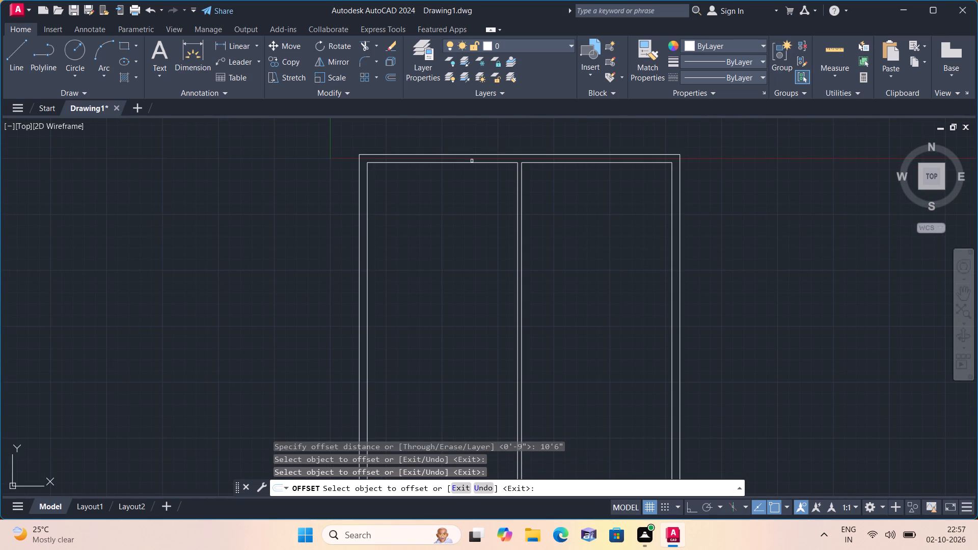
click(472, 164)
click(474, 232)
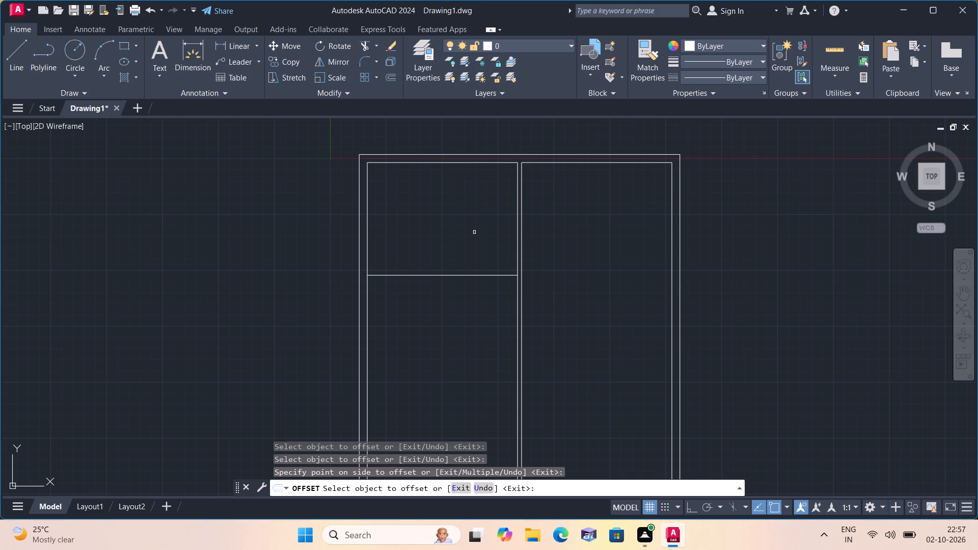
key(space)
Offset the upper-left room's new horizontal line 4.5" downward to form its lower partition wall.
key(space)
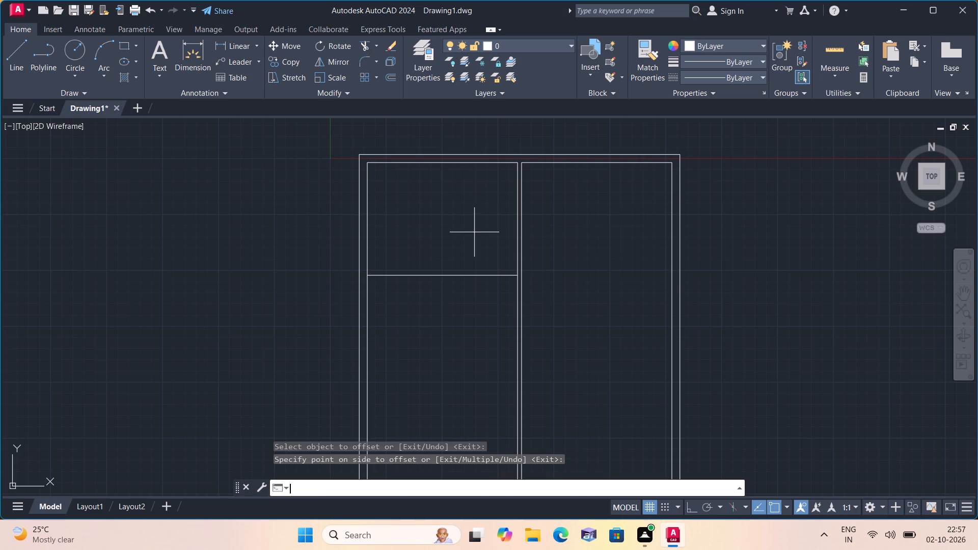
text(4.5")
key(space)
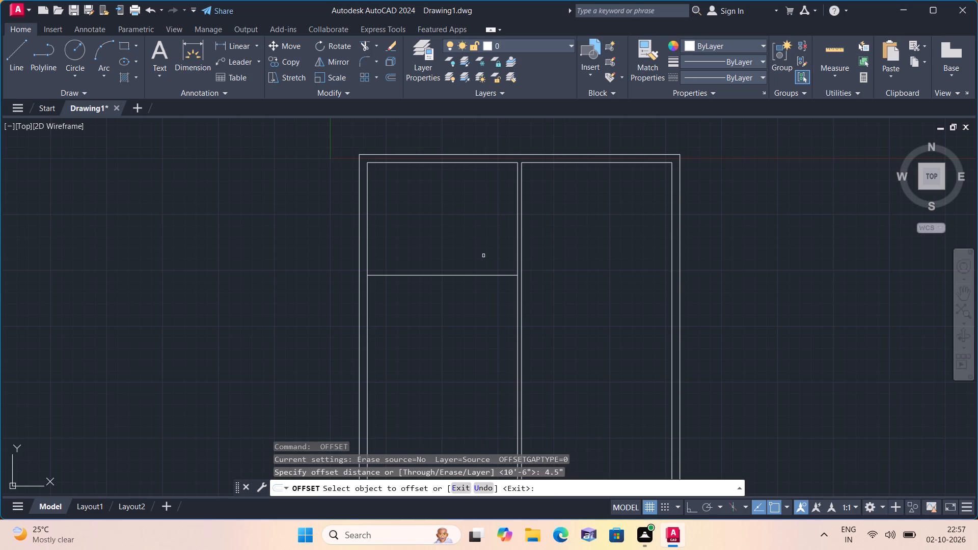
click(491, 276)
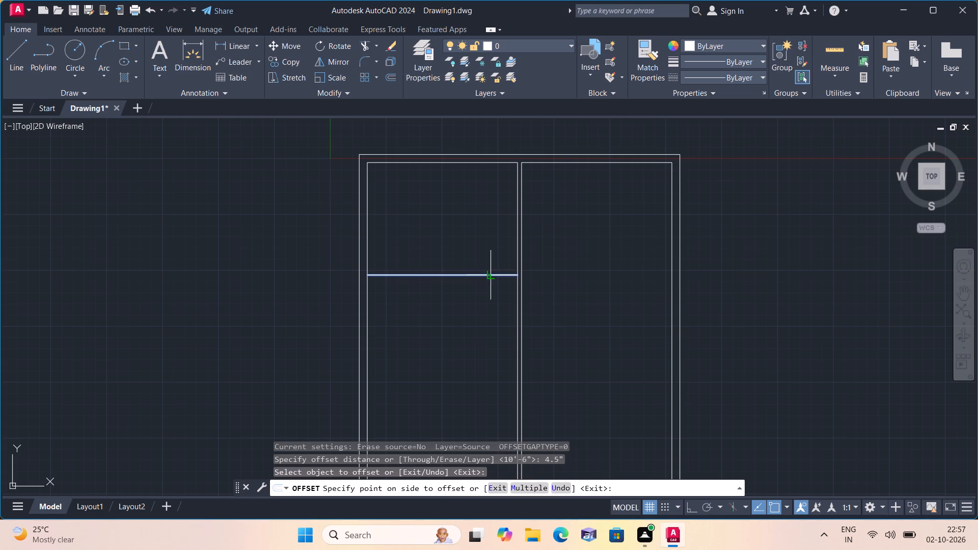
click(484, 300)
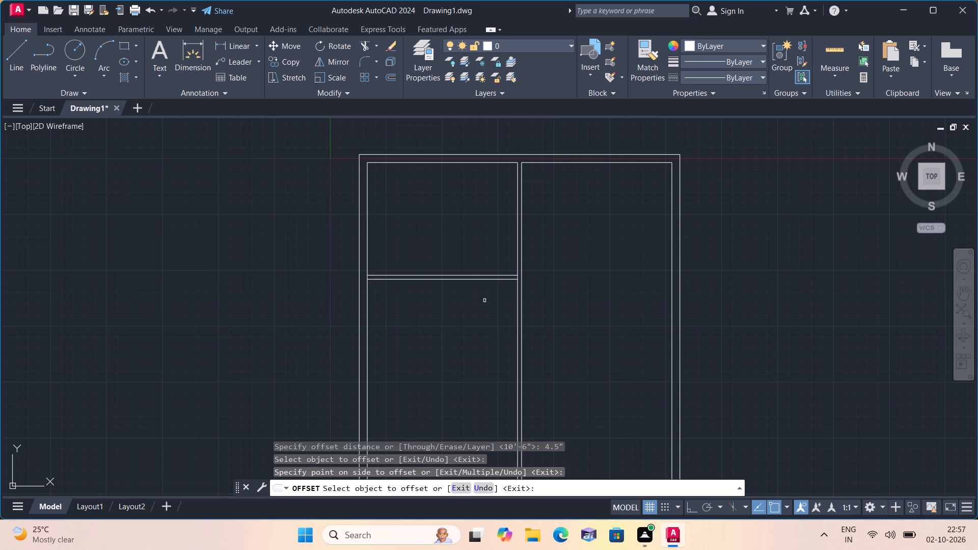
key(space)
Offset the inner top wall line of the upper-right room 14'6" downward.
key(space)
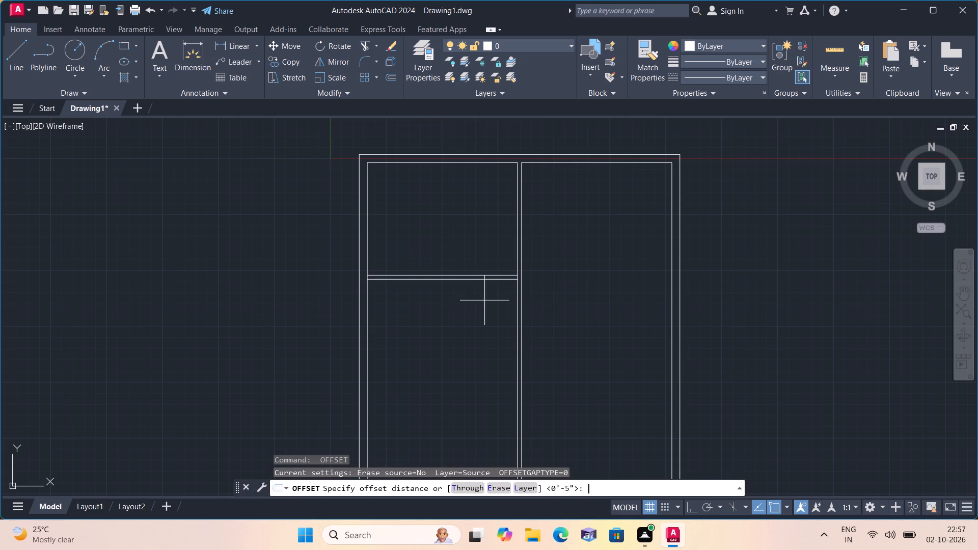
text(14'6")
key(space)
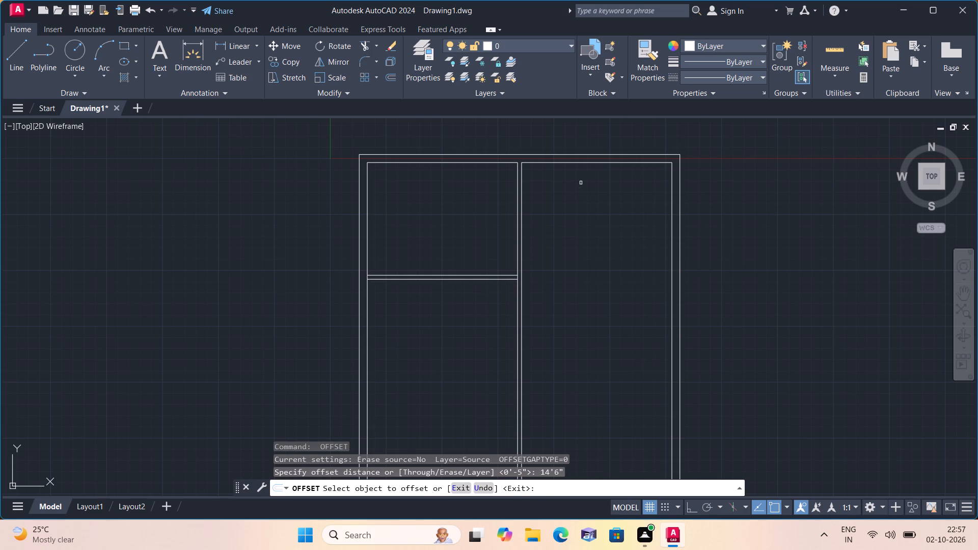
click(601, 163)
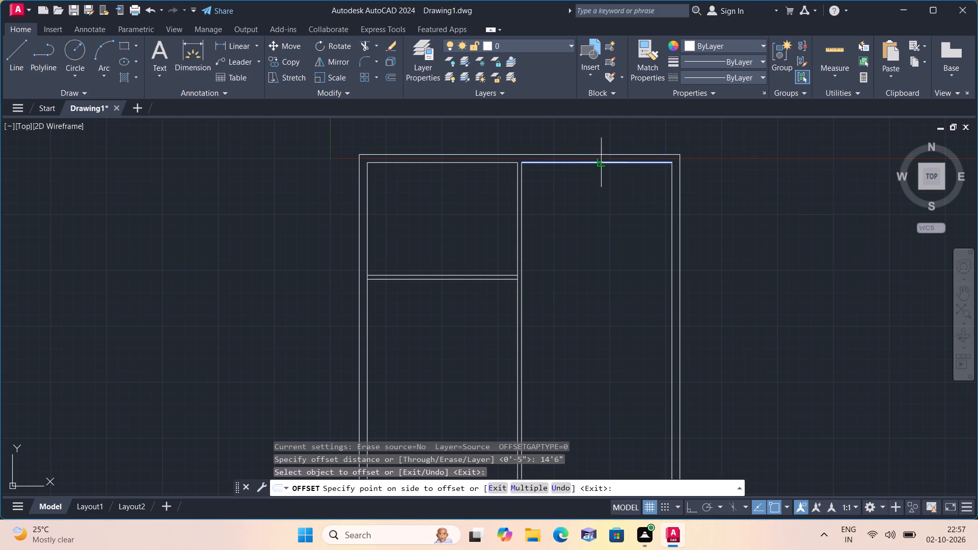
click(605, 262)
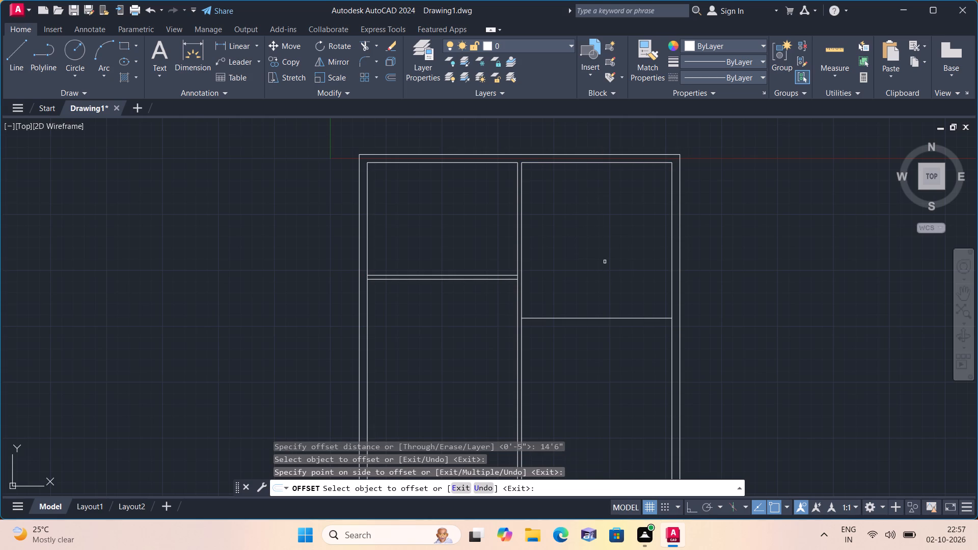
key(space)
Offset the upper-right room's new horizontal line 4.5" downward to form its lower partition wall.
key(space)
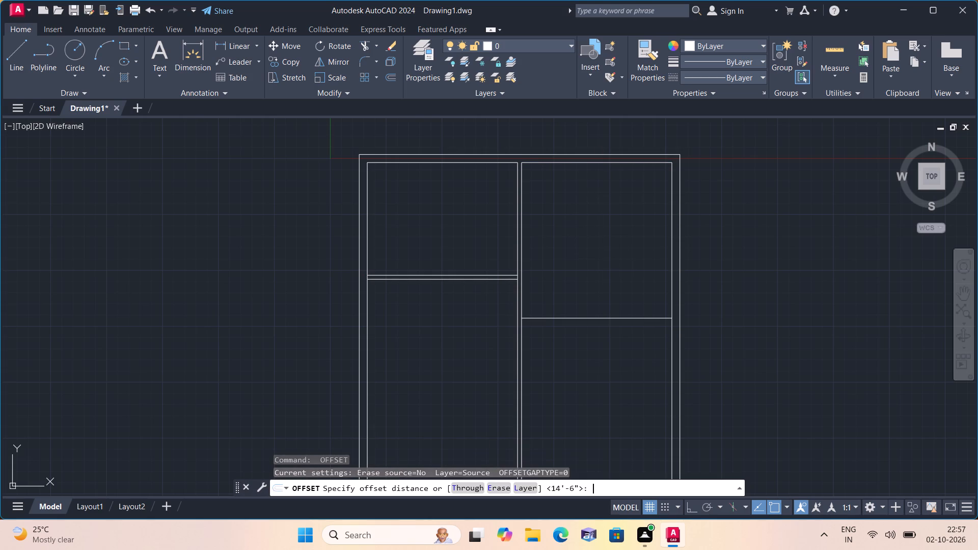
text(4.5")
key(space)
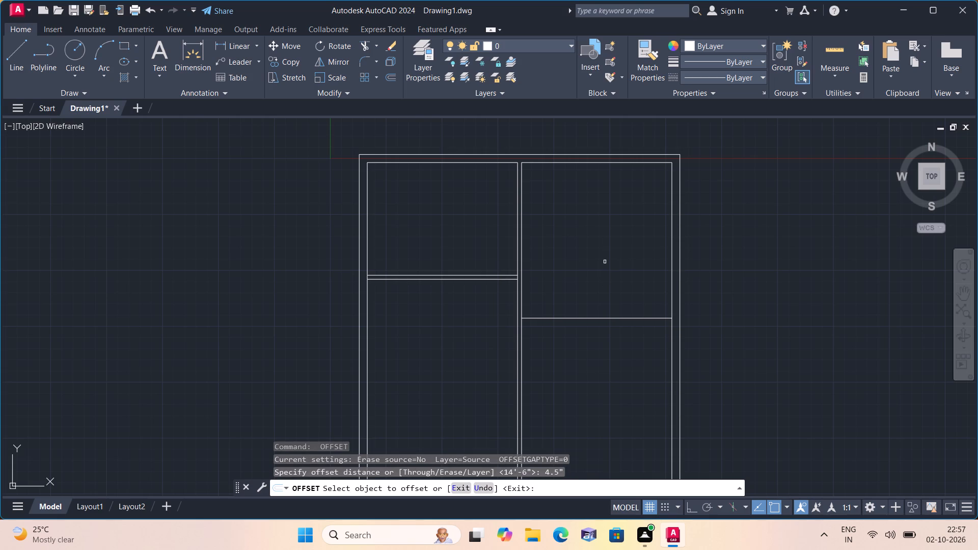
click(604, 318)
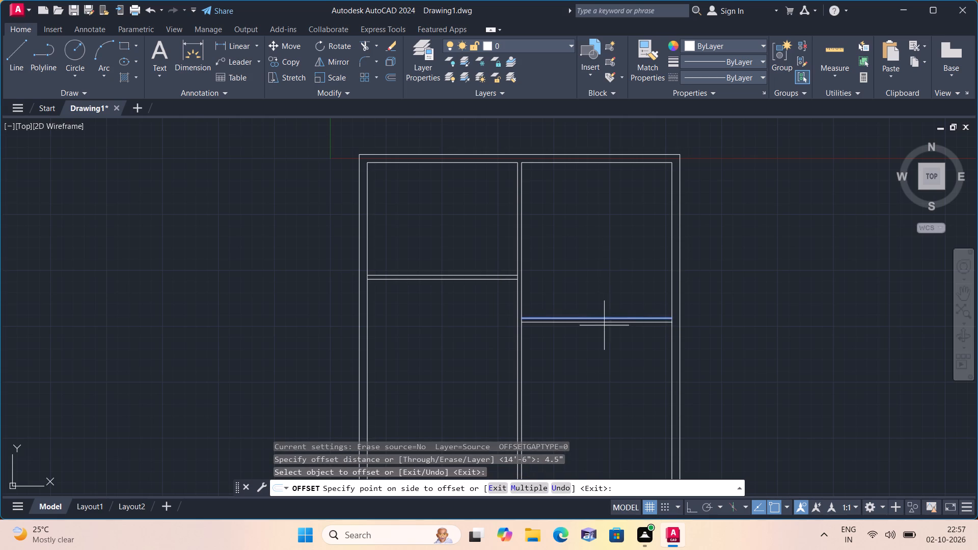
click(607, 356)
middle_drag(602, 356, 586, 311)
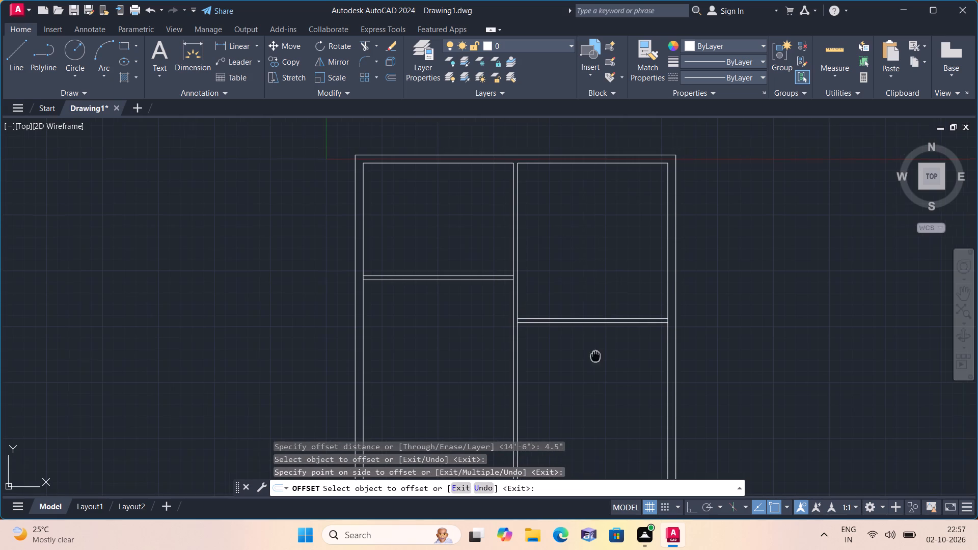
middle_drag(586, 311, 585, 289)
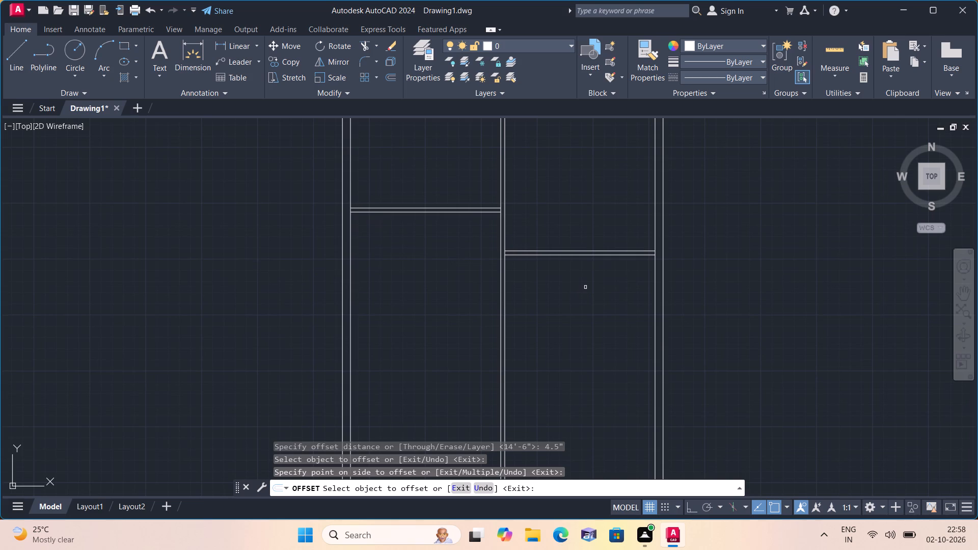
key(Escape)
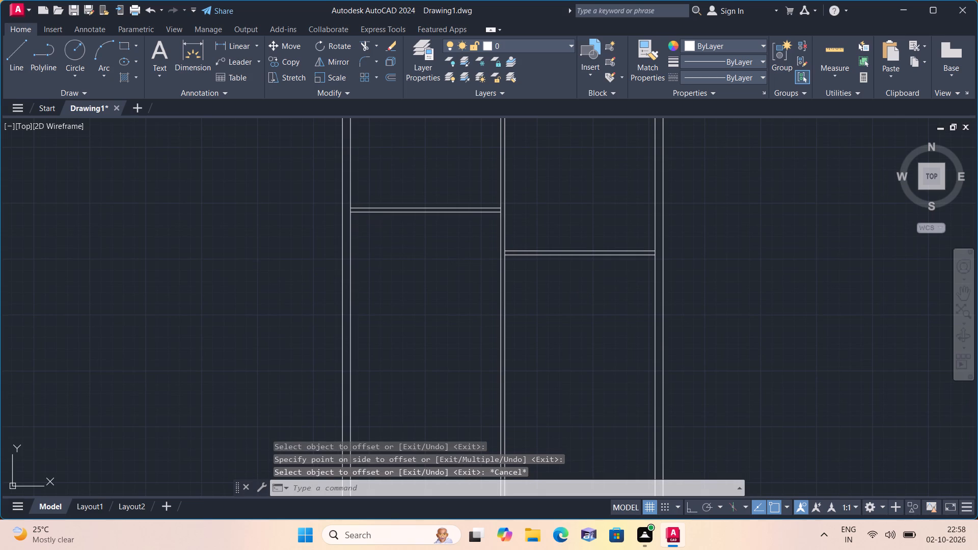
With Ortho on, draw a vertical line near the upper-left room's left wall, from the inner top wall line down to the partition.
text(l)
key(space)
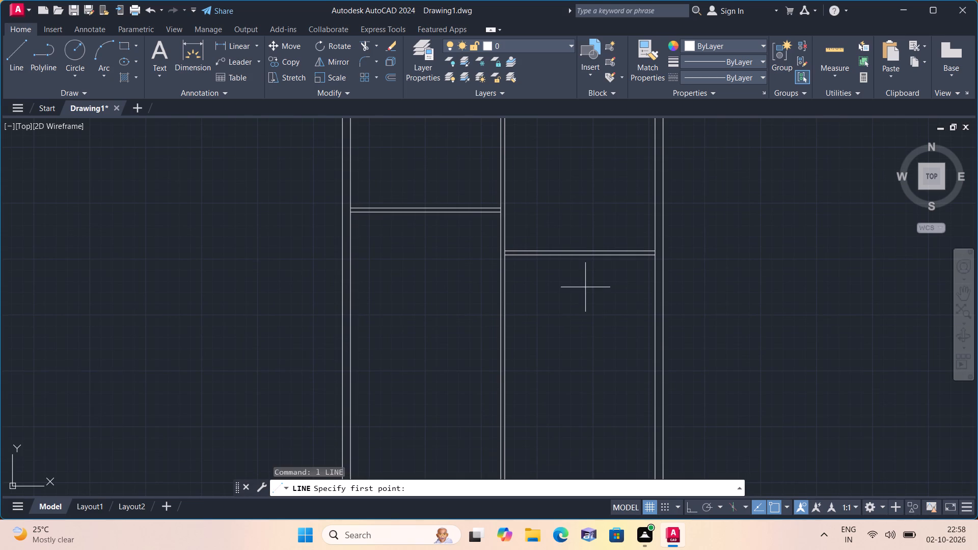
middle_drag(429, 240, 432, 262)
middle_drag(432, 262, 448, 359)
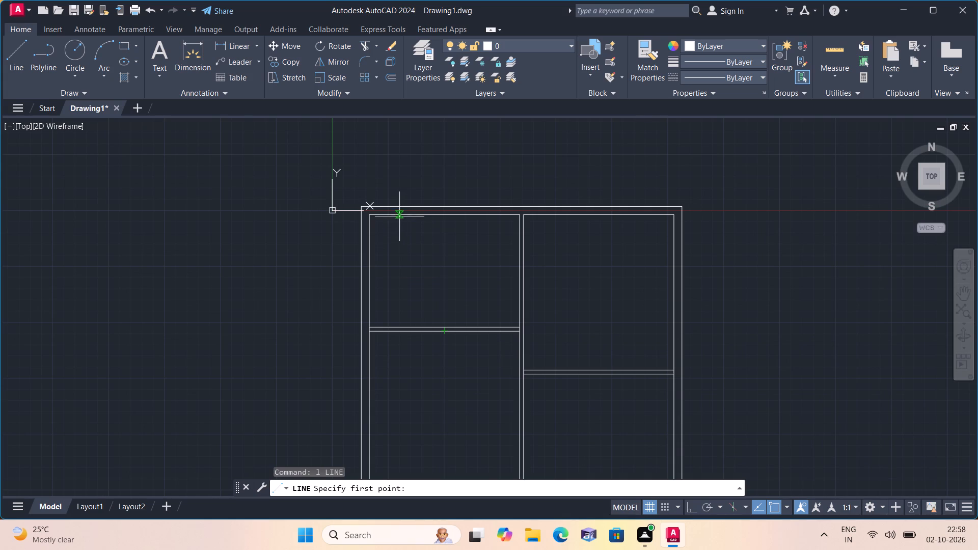
key(F8)
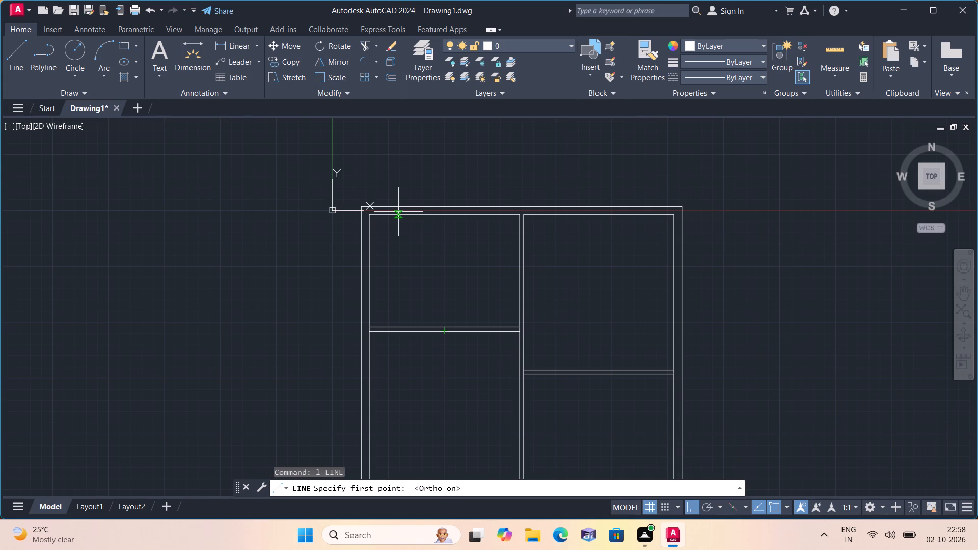
scroll(398, 212, up, 2)
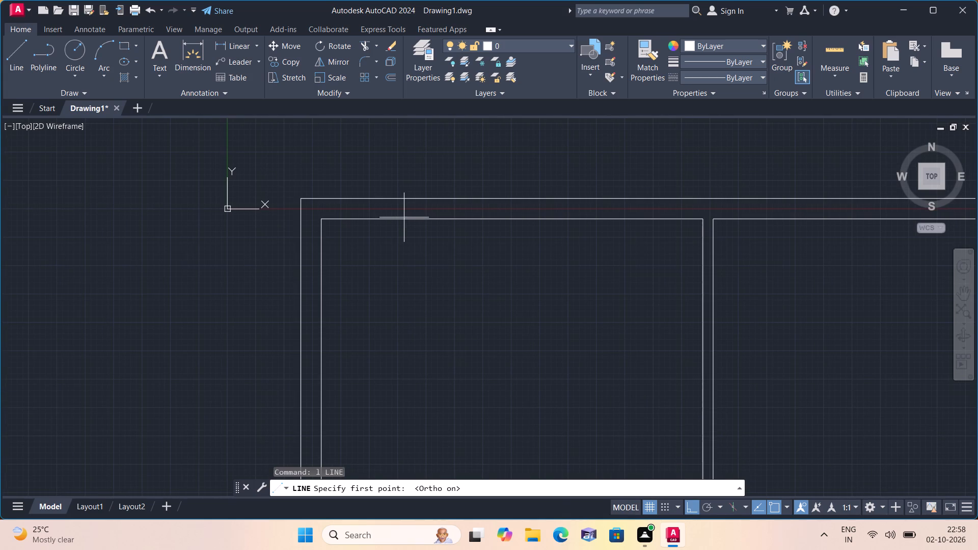
click(403, 221)
scroll(403, 228, down, 2)
middle_drag(395, 311, 401, 219)
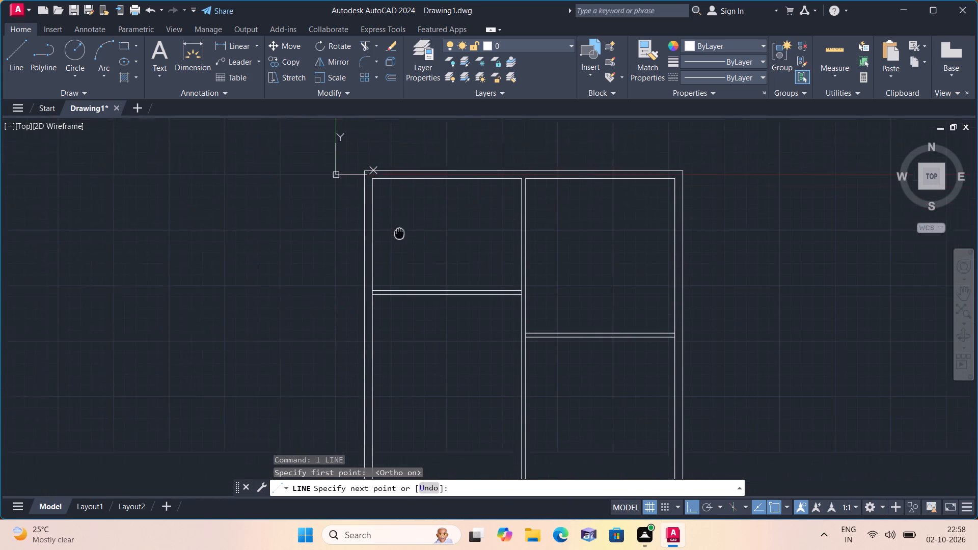
middle_drag(401, 219, 402, 217)
click(408, 274)
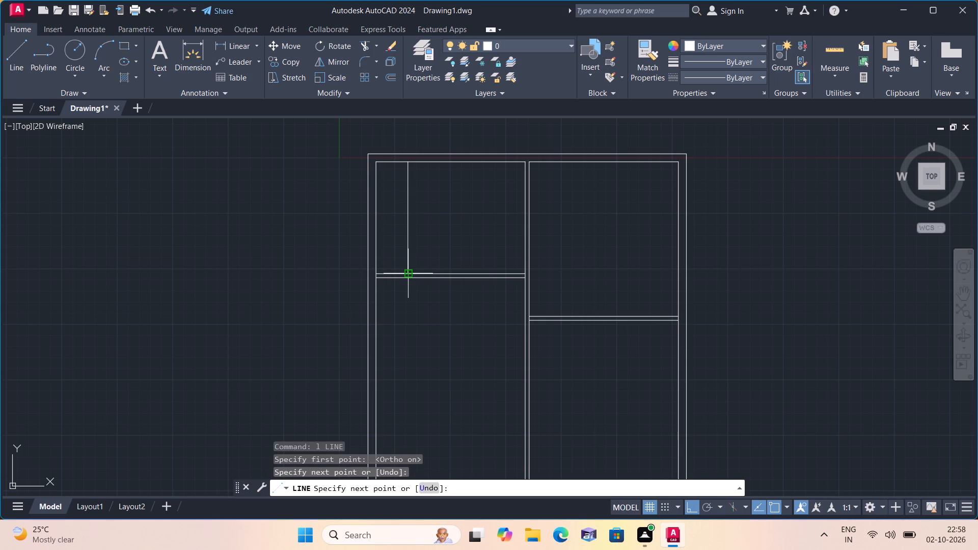
key(space)
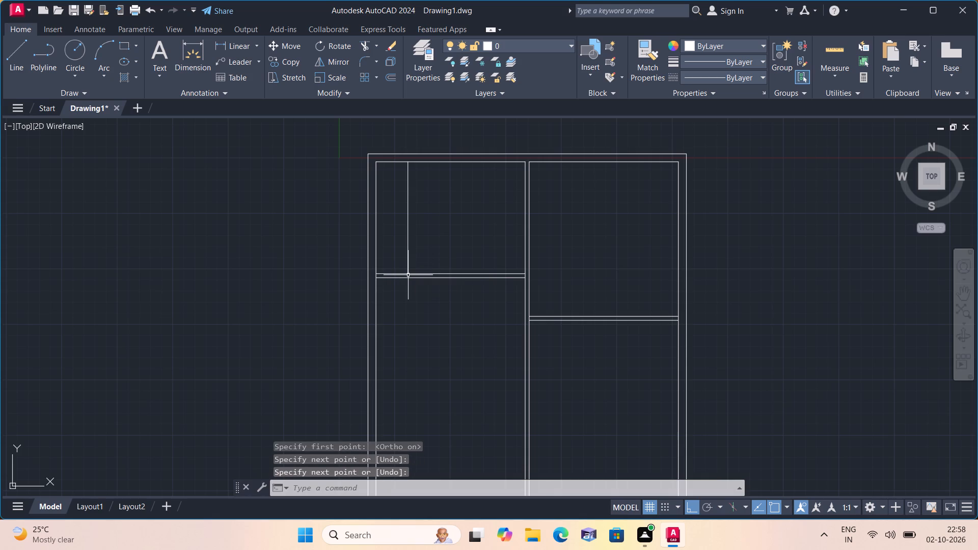
Draw a short vertical line across the thickness of the upper-left room's lower partition, near its middle.
key(space)
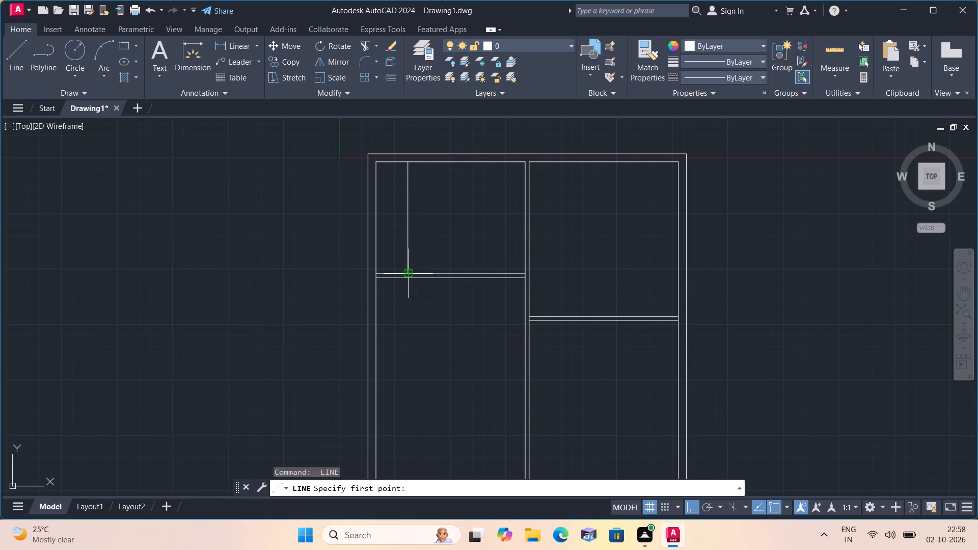
scroll(459, 268, up, 2)
click(424, 282)
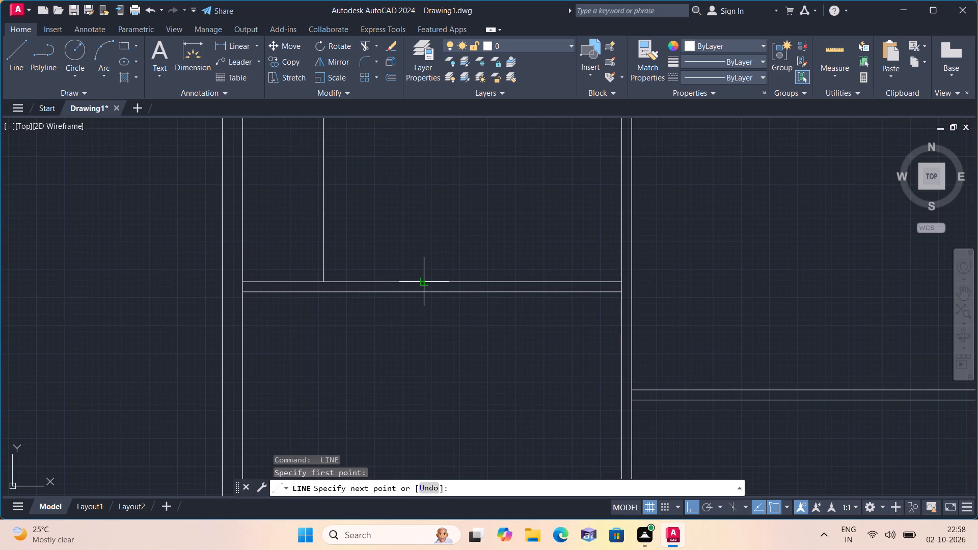
click(424, 295)
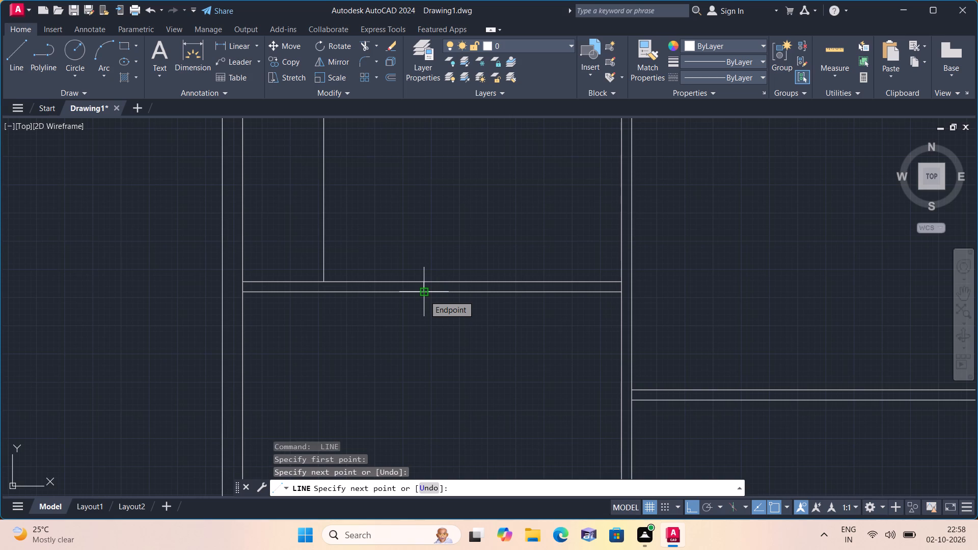
key(space)
Trim both lines of the upper-left room's lower partition between the short cross line and the central partition wall.
text(trim)
key(space)
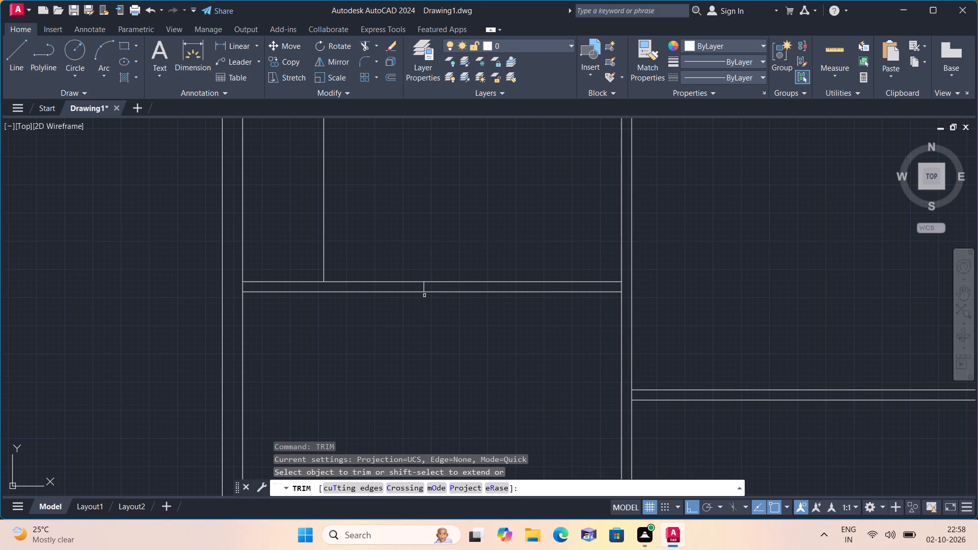
click(460, 224)
click(478, 356)
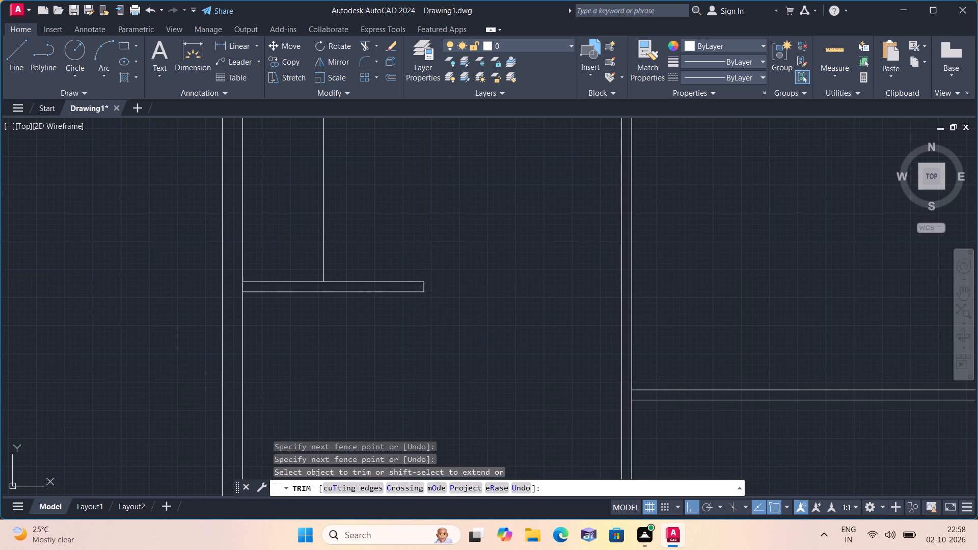
scroll(477, 356, down, 2)
middle_drag(476, 356, 469, 290)
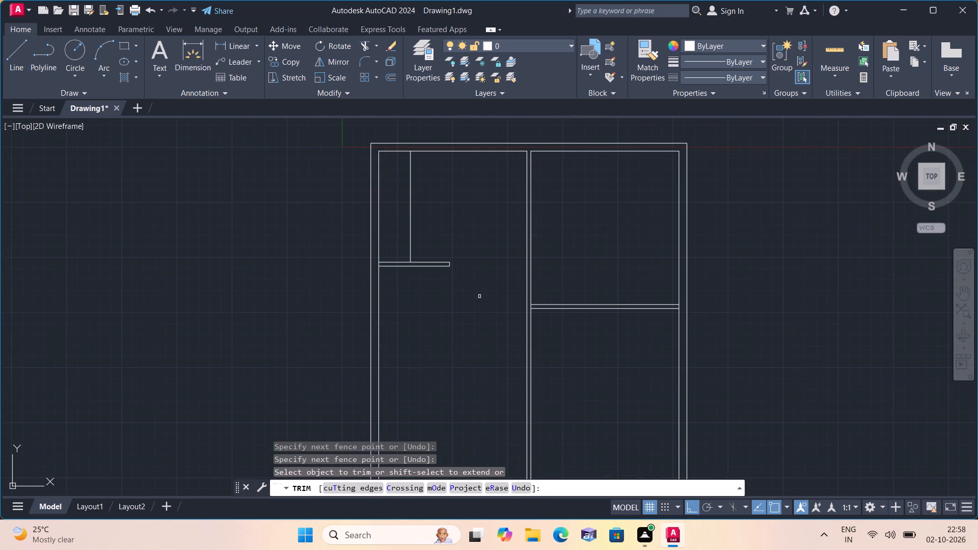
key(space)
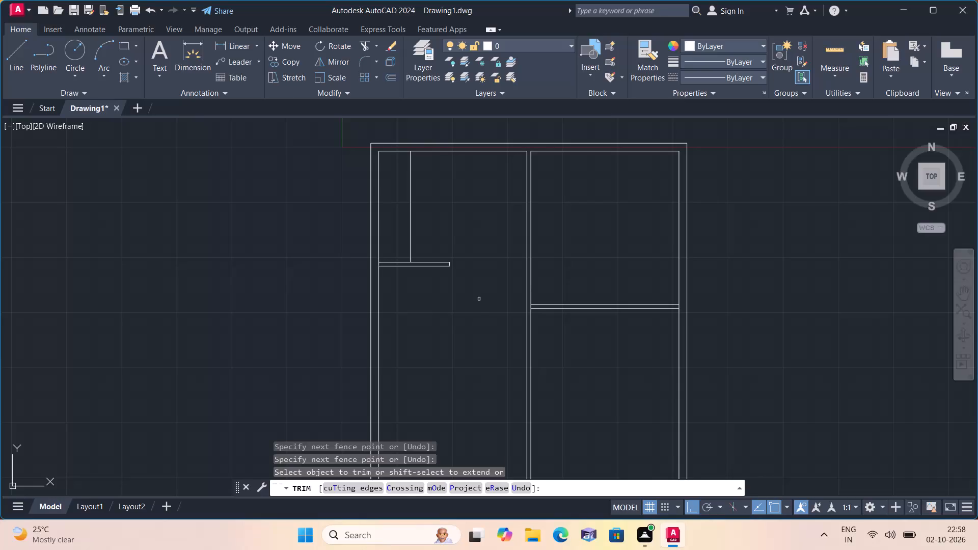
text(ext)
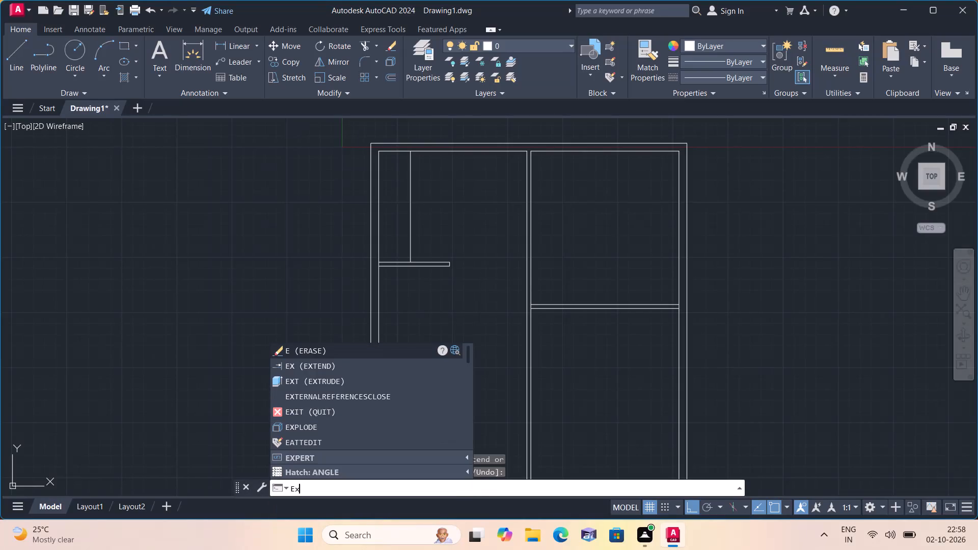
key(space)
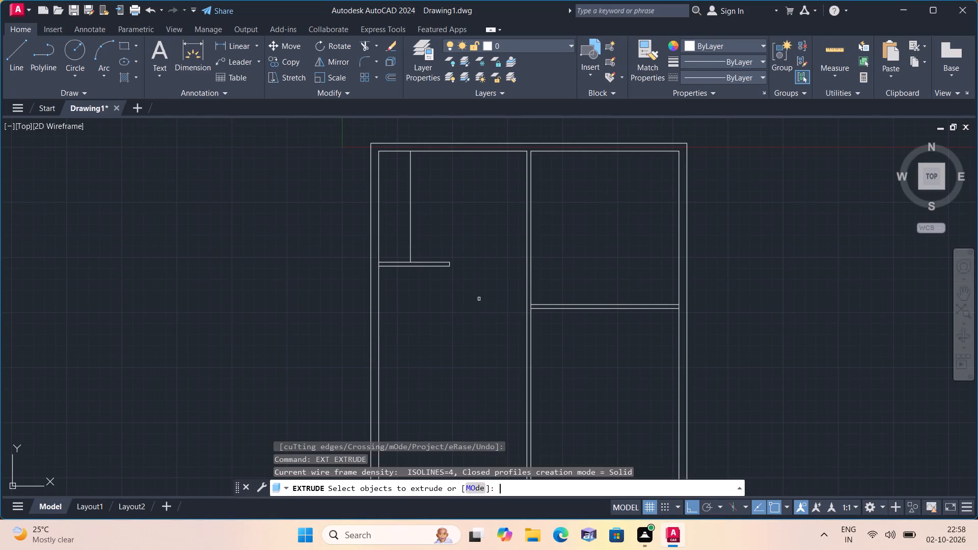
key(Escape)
Extend both lines of the upper-right room's lower partition leftward to the far line of the central partition wall.
text(ext)
text(e)
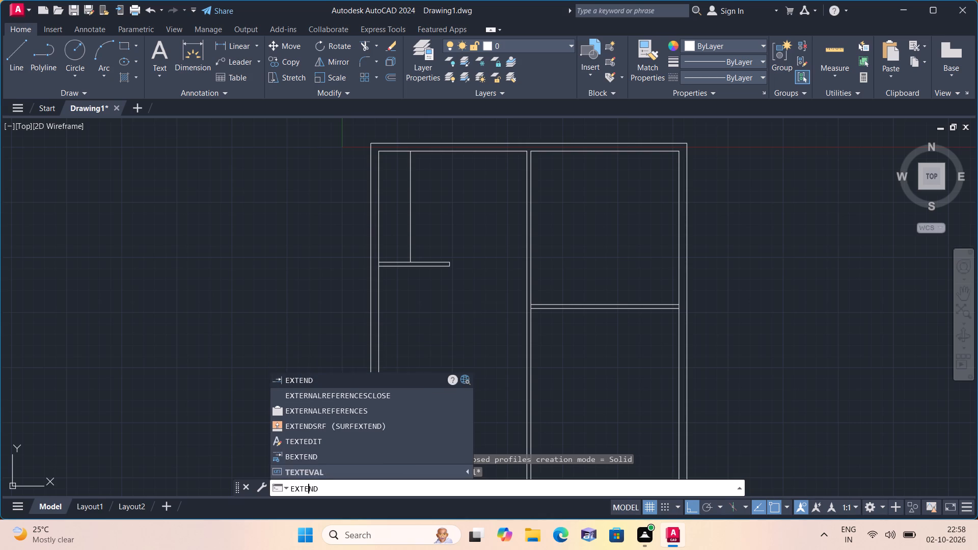
key(space)
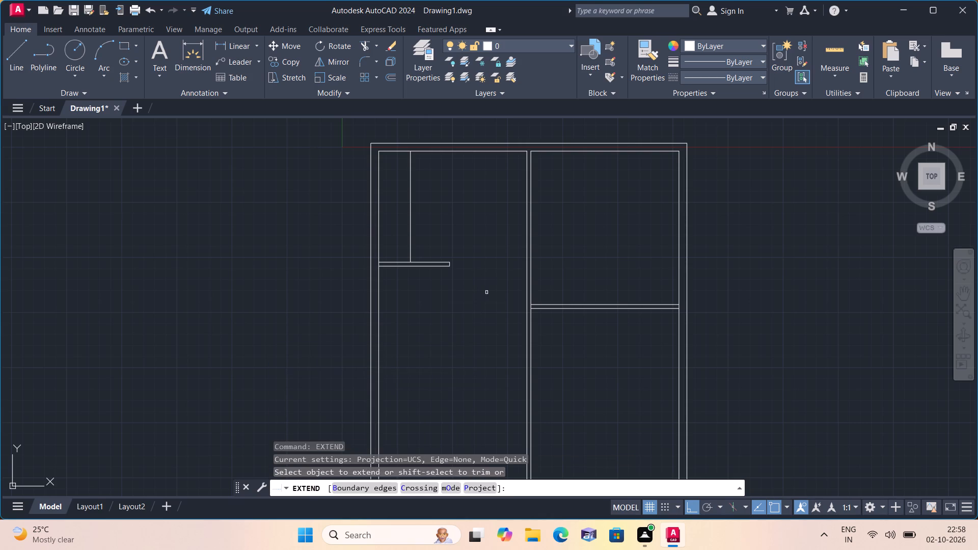
click(565, 265)
click(581, 354)
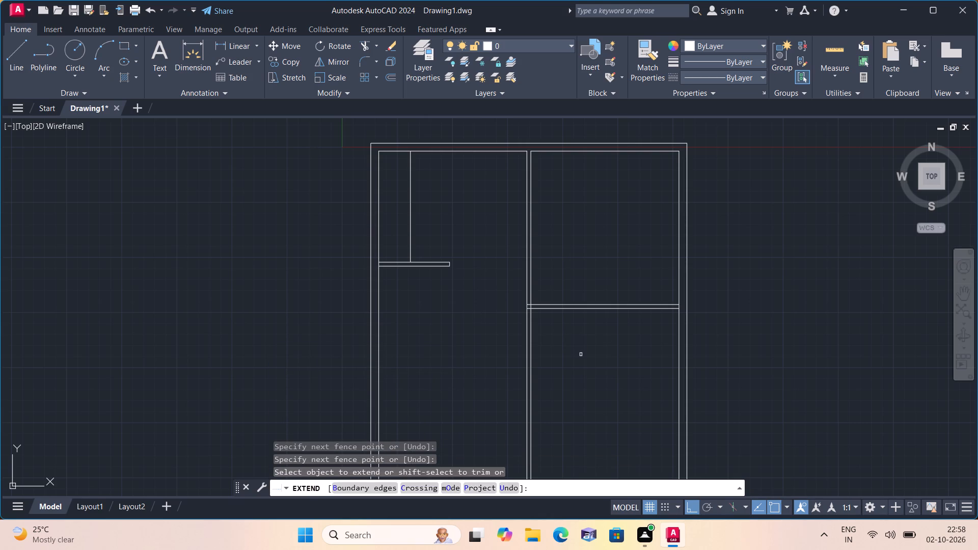
key(space)
Trim both central partition lines below the upper-right room's lower partition, plus the upper partition line's stub inside the corner.
text(trim)
key(space)
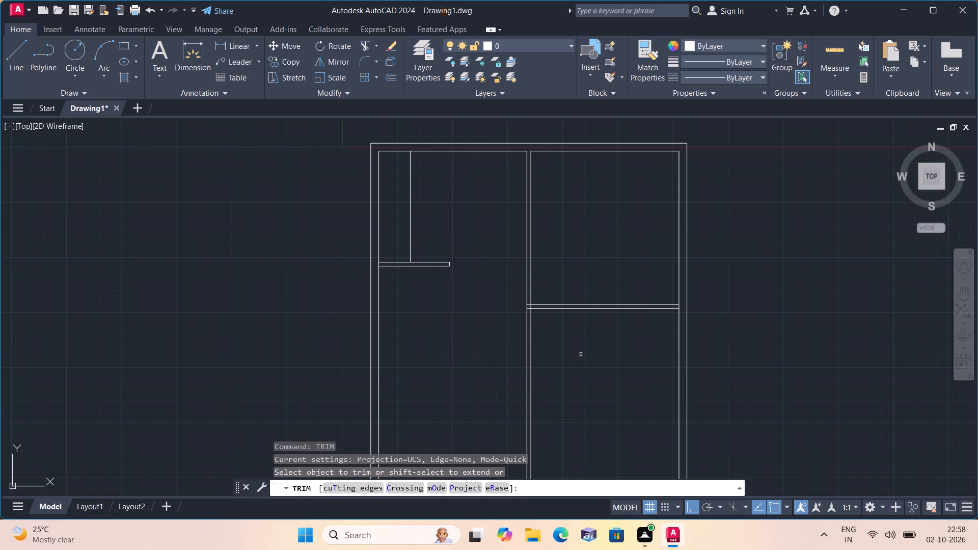
click(581, 354)
click(538, 335)
click(504, 326)
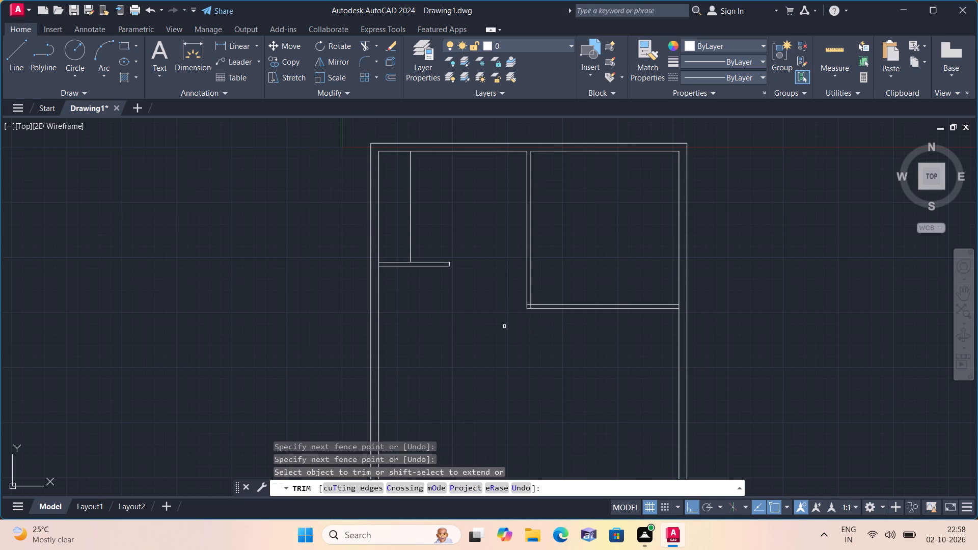
scroll(535, 299, up, 3)
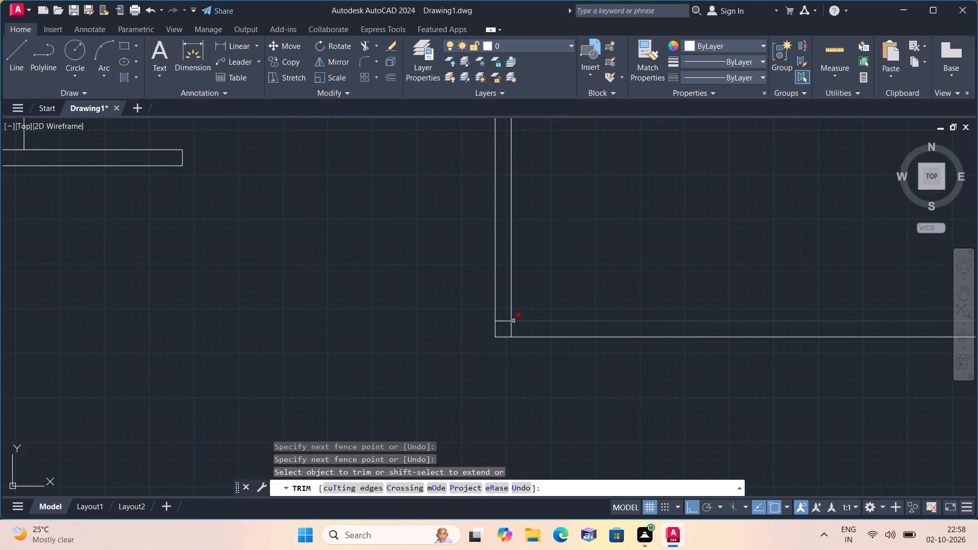
click(505, 320)
scroll(505, 320, down, 2)
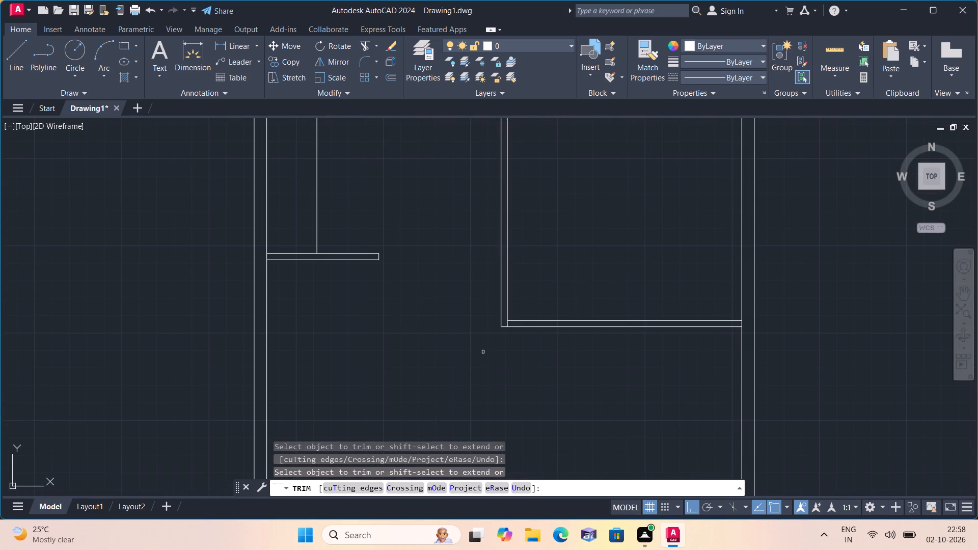
Trim the outer walls' inner lines across the partition thickness where the upper-left and upper-right rooms' lower partitions meet them.
scroll(483, 352, down, 1)
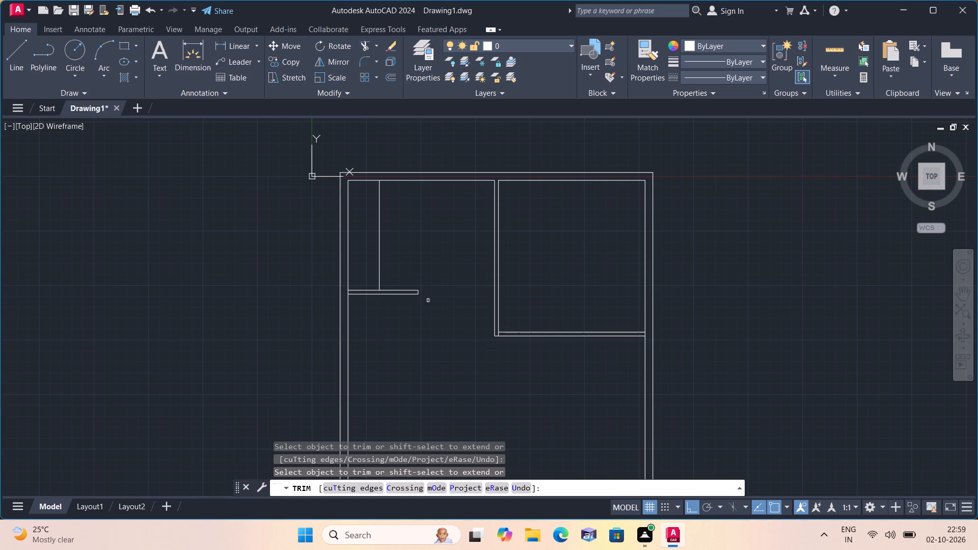
scroll(360, 297, up, 3)
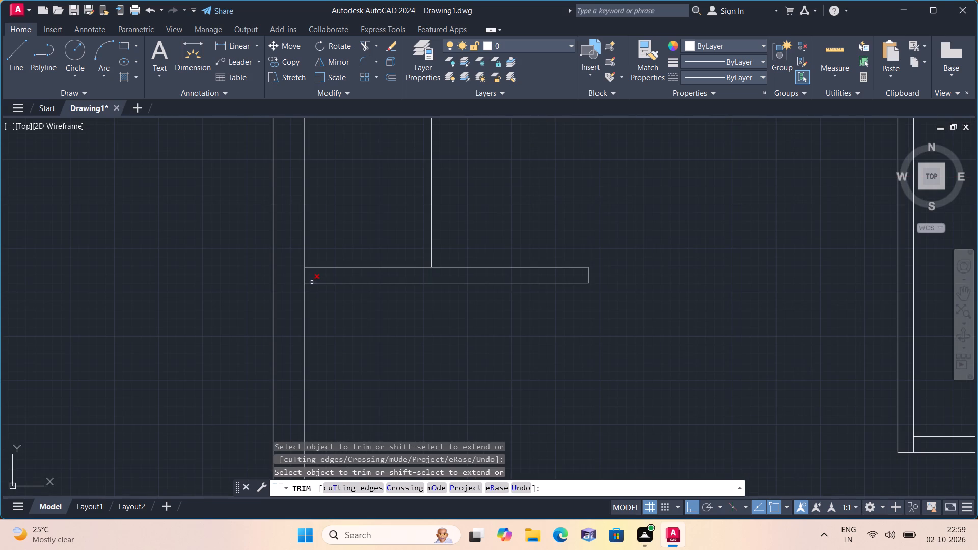
click(306, 277)
scroll(306, 277, down, 2)
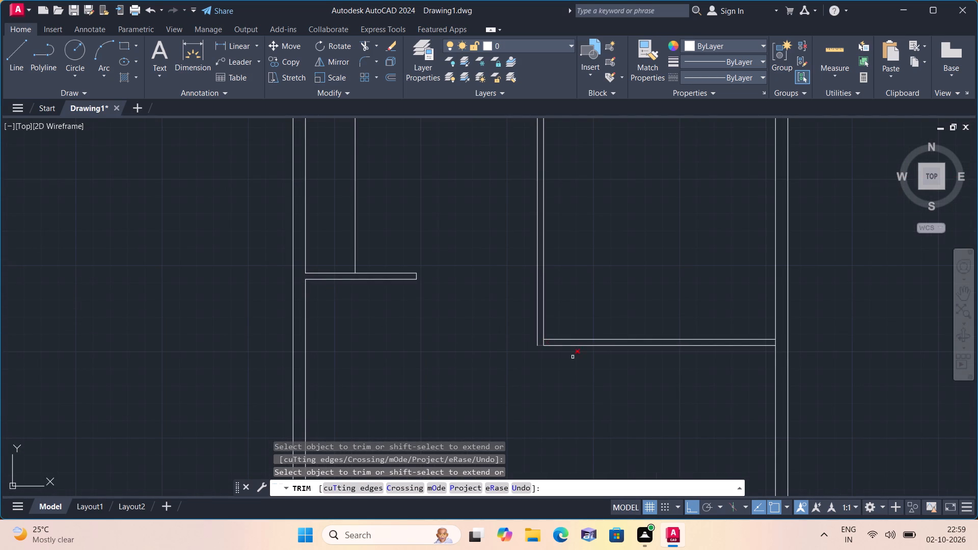
scroll(795, 345, up, 1)
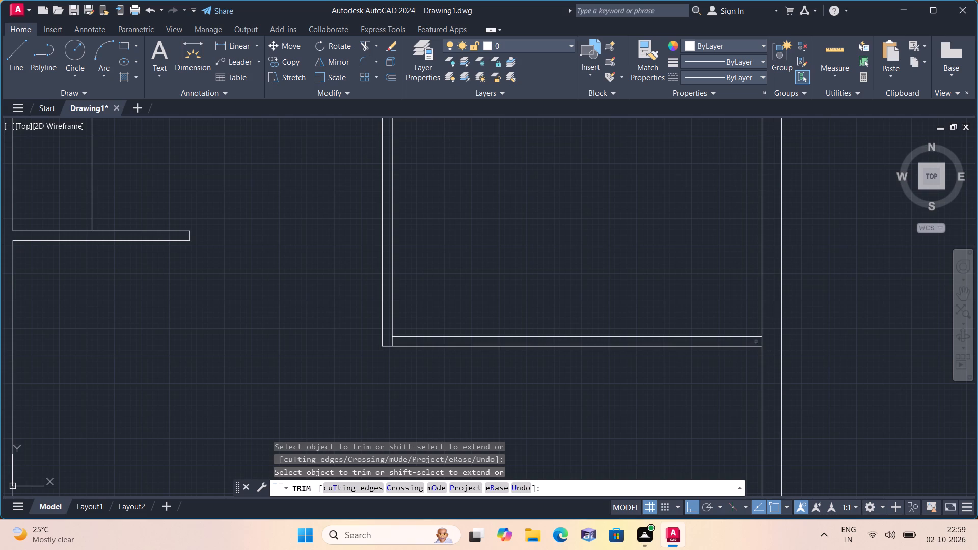
click(760, 341)
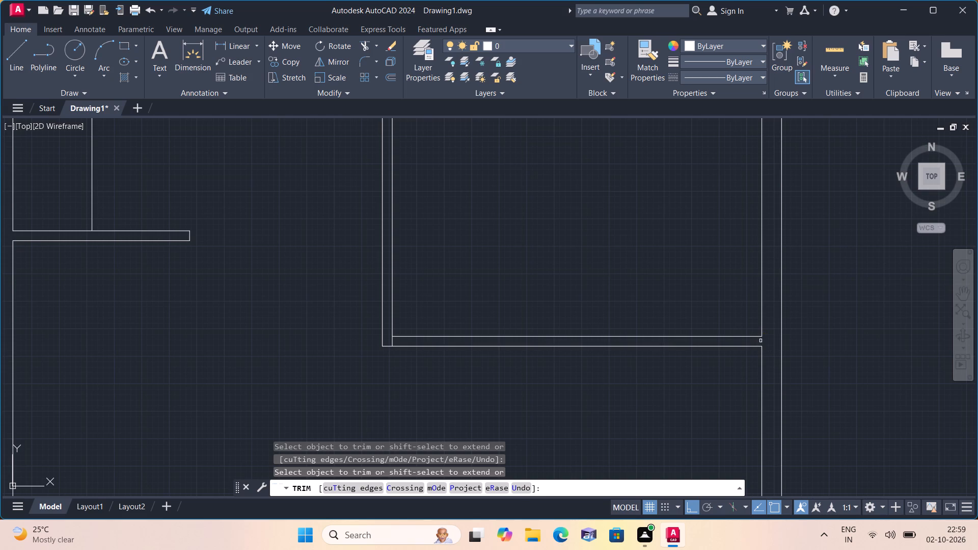
click(760, 341)
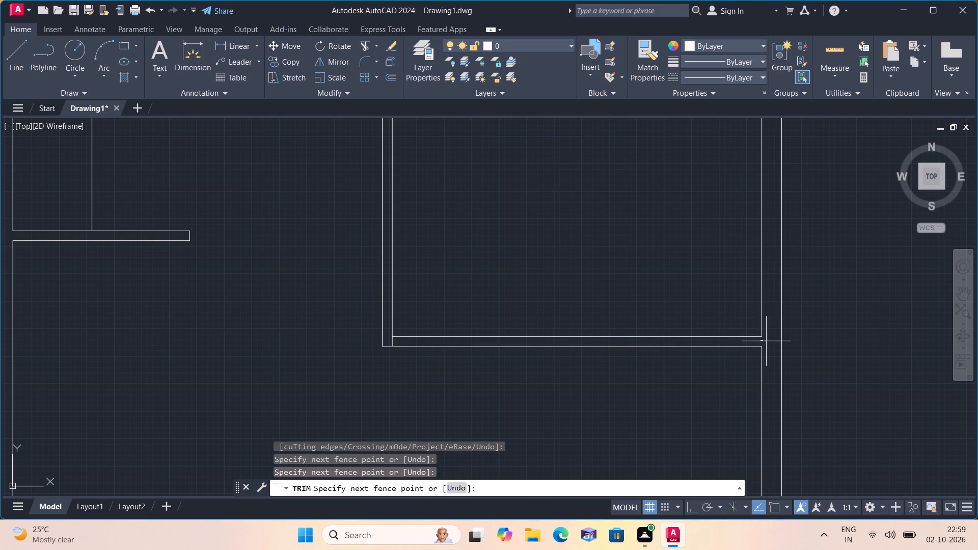
click(766, 341)
scroll(766, 341, down, 3)
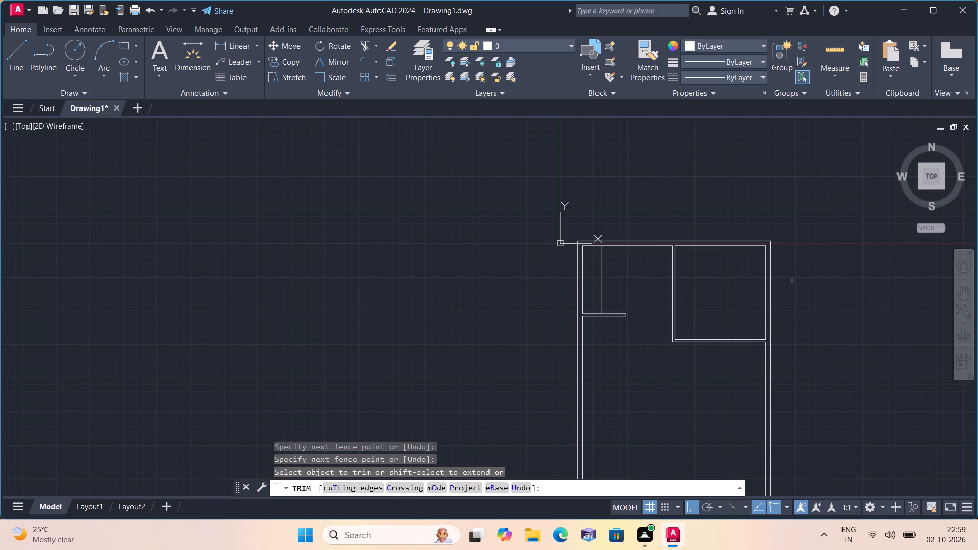
key(space)
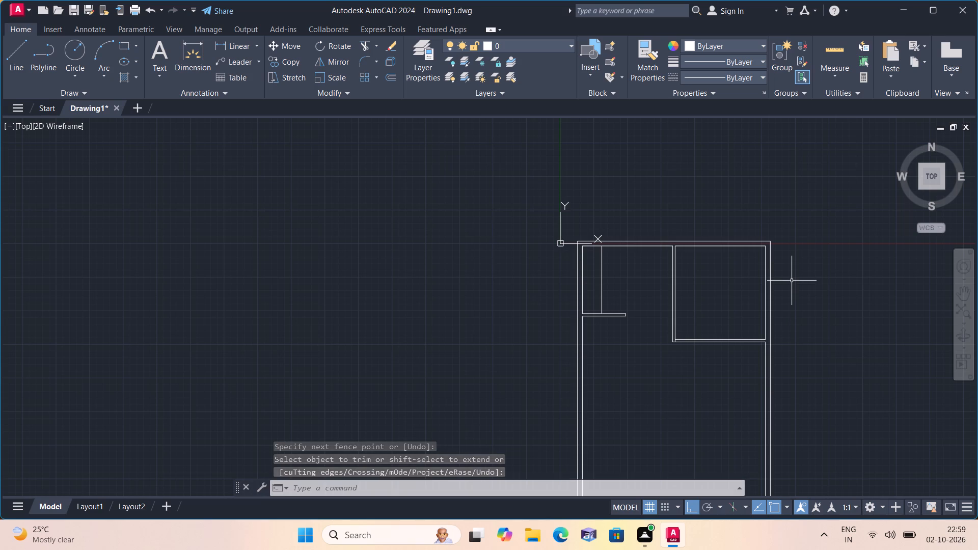
Draw a 3" line rightward from the upper-right room's lower-left inner corner, continuing straight down across the partition's thickness.
text(l)
key(space)
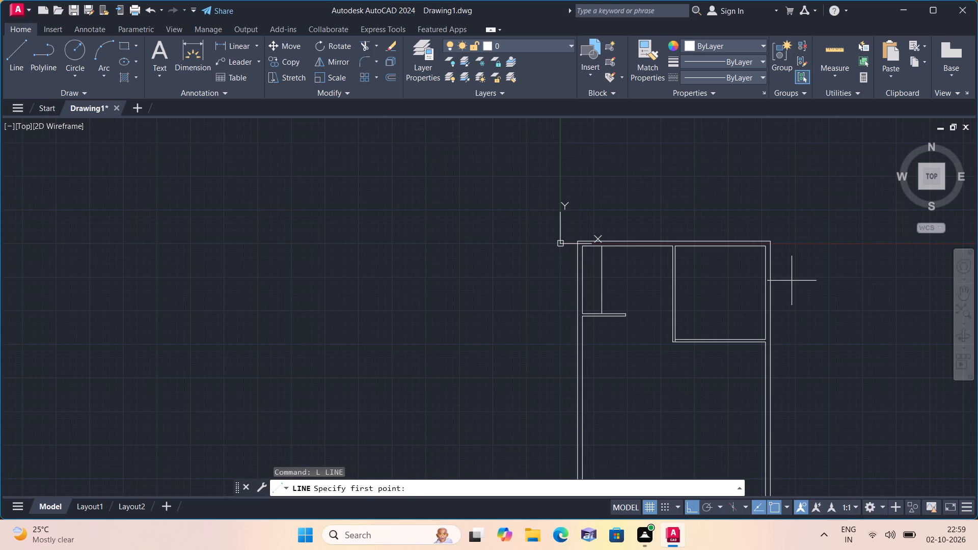
scroll(676, 338, up, 3)
middle_drag(670, 381, 654, 336)
scroll(668, 382, down, 1)
scroll(661, 332, up, 3)
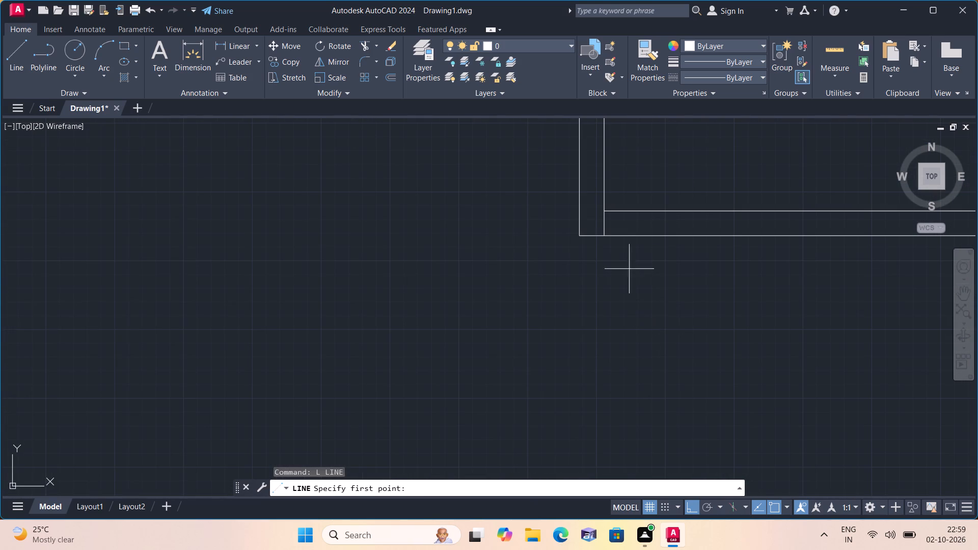
click(608, 209)
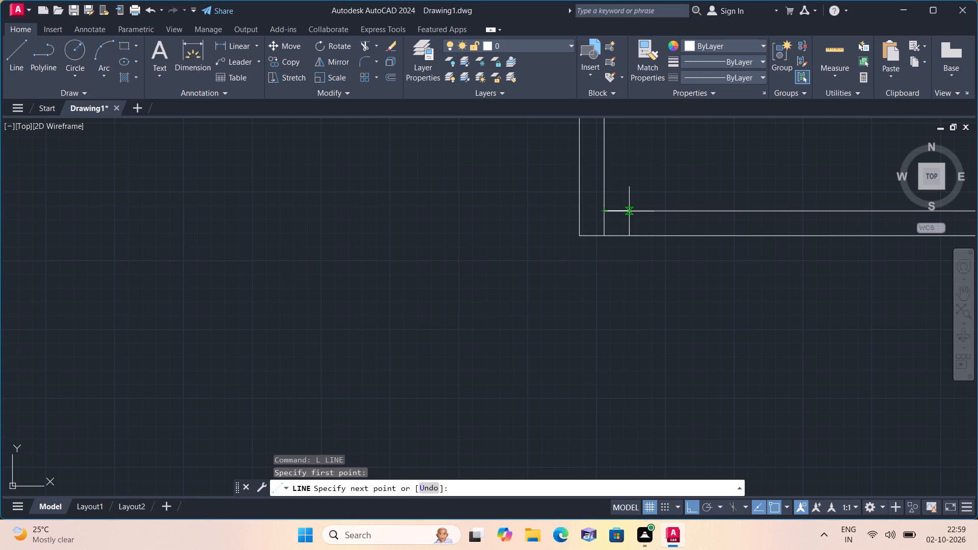
key(3)
key(apostrophe)
key(BackSpace)
text(")
key(space)
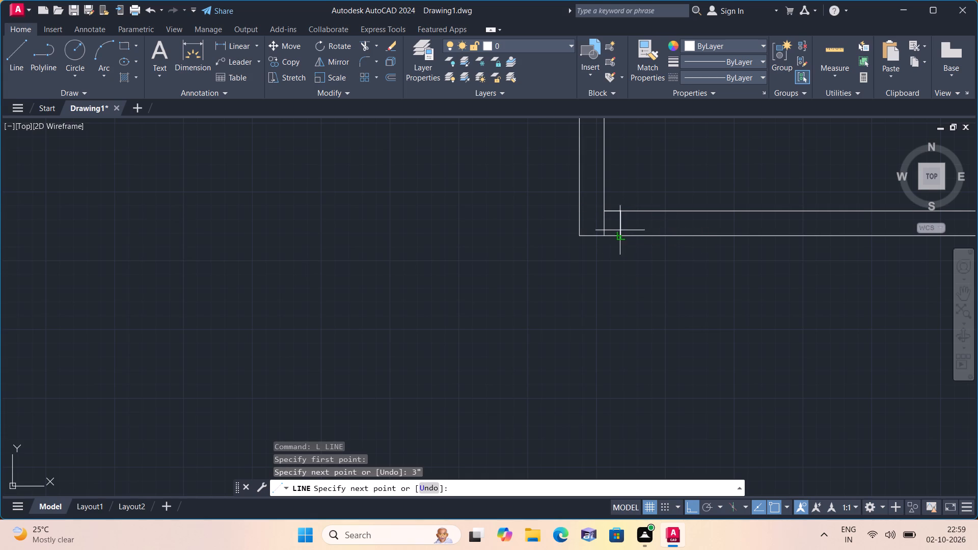
click(619, 235)
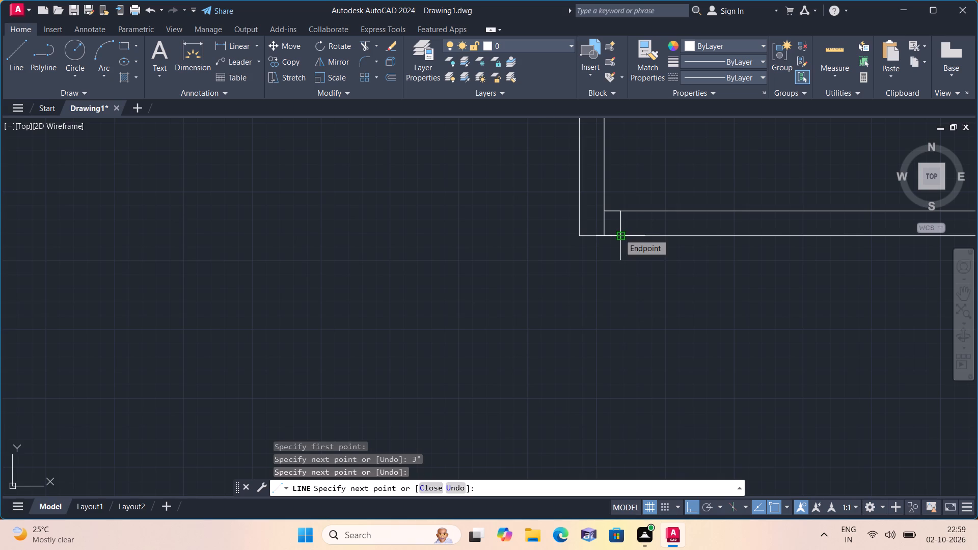
key(Escape)
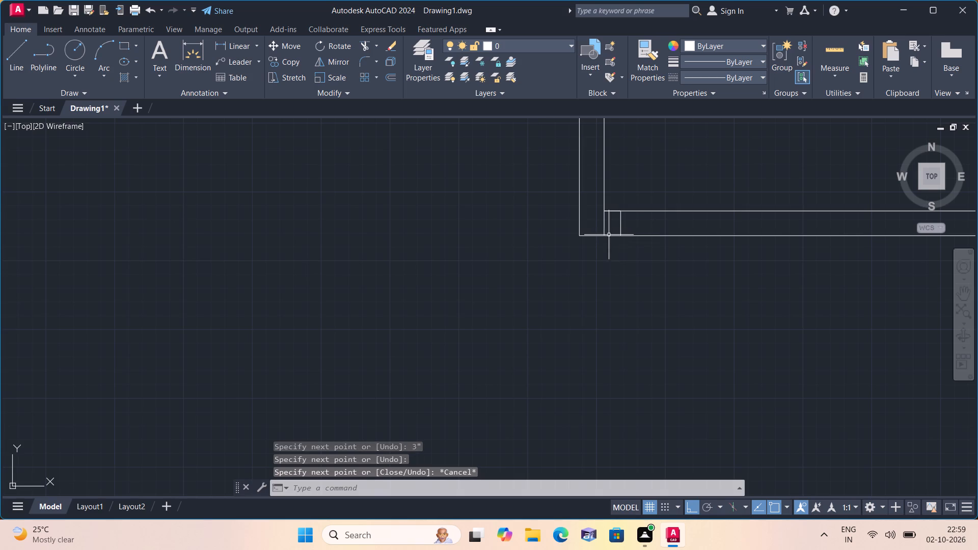
Delete the 3" horizontal guide line at the upper-right room's lower-left inner corner.
scroll(614, 215, up, 1)
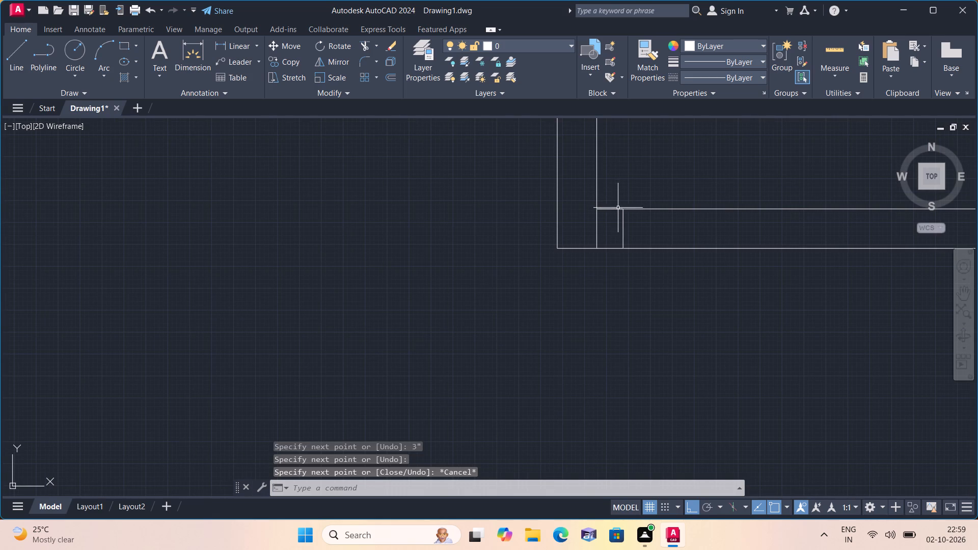
click(618, 210)
key(Delete)
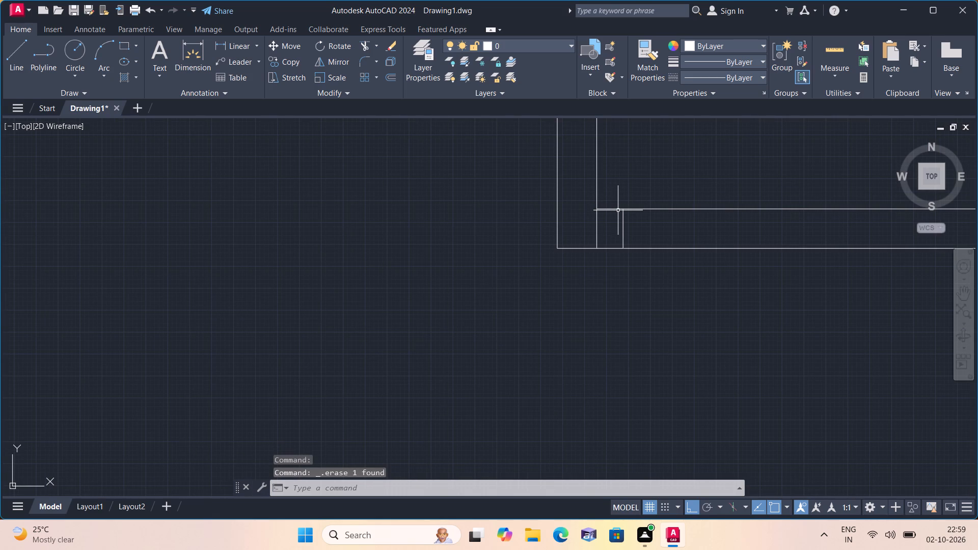
Draw connected lines rightward from the door jamb's midpoint, 2", 2' and 2" long, ending with a vertical up to the partition's upper line.
key(l)
key(space)
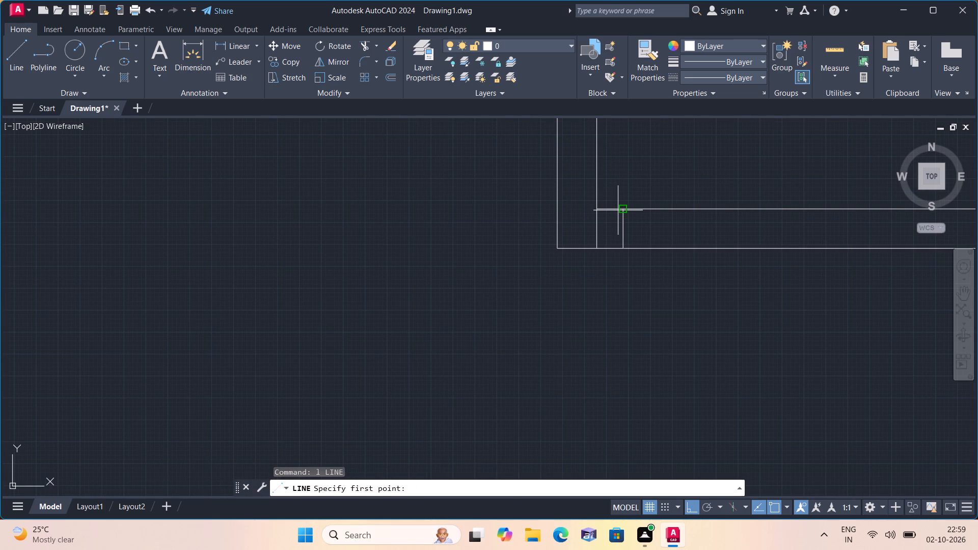
scroll(618, 210, up, 2)
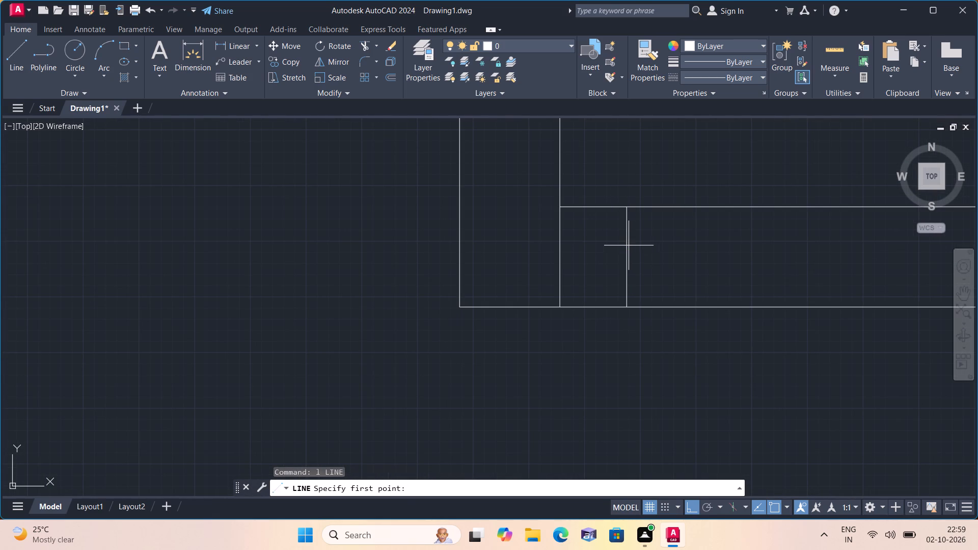
click(625, 255)
scroll(682, 243, down, 2)
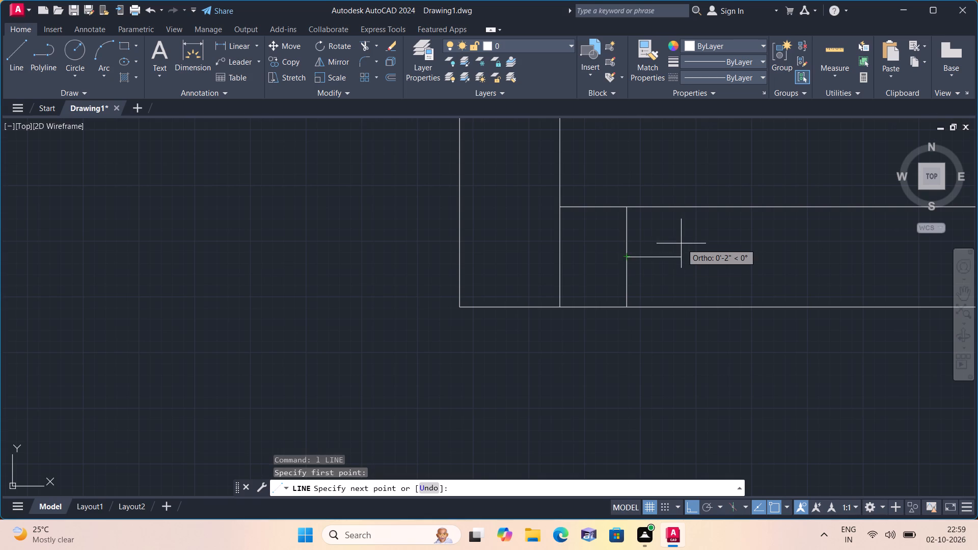
text(2")
key(space)
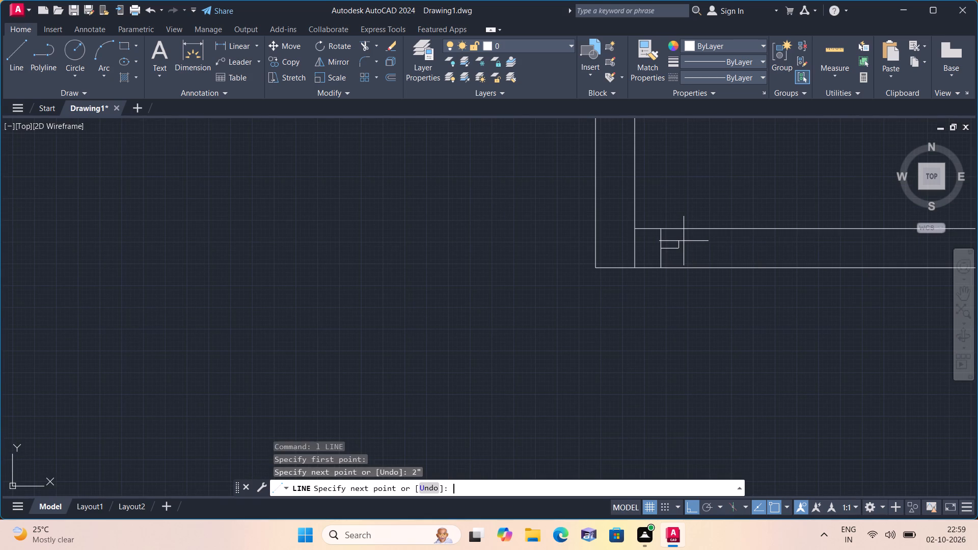
middle_drag(638, 278, 568, 323)
scroll(618, 292, down, 1)
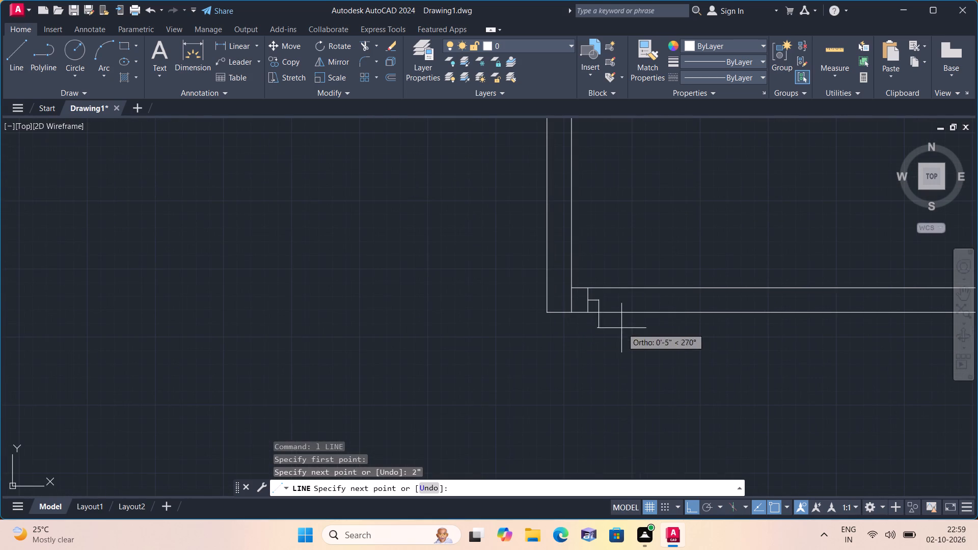
text(2')
key(space)
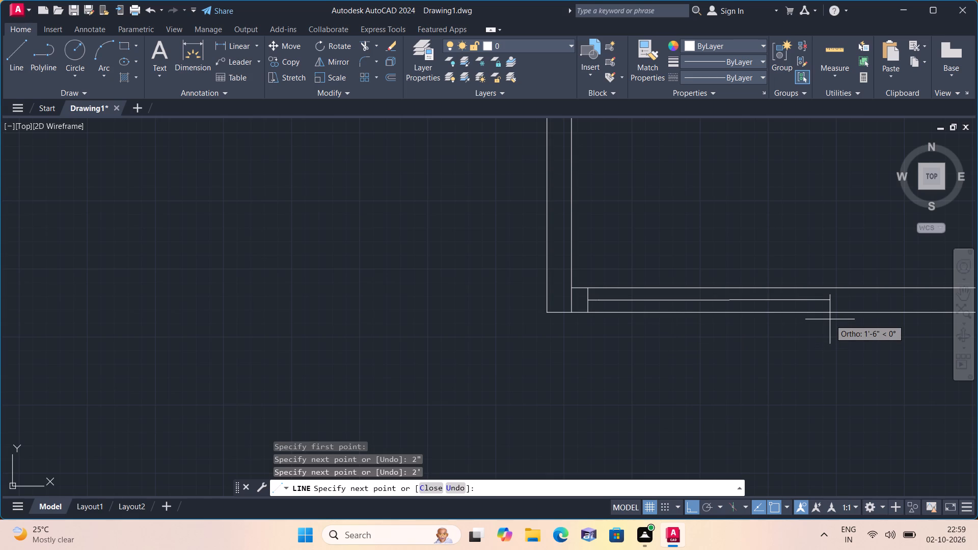
text(2")
key(space)
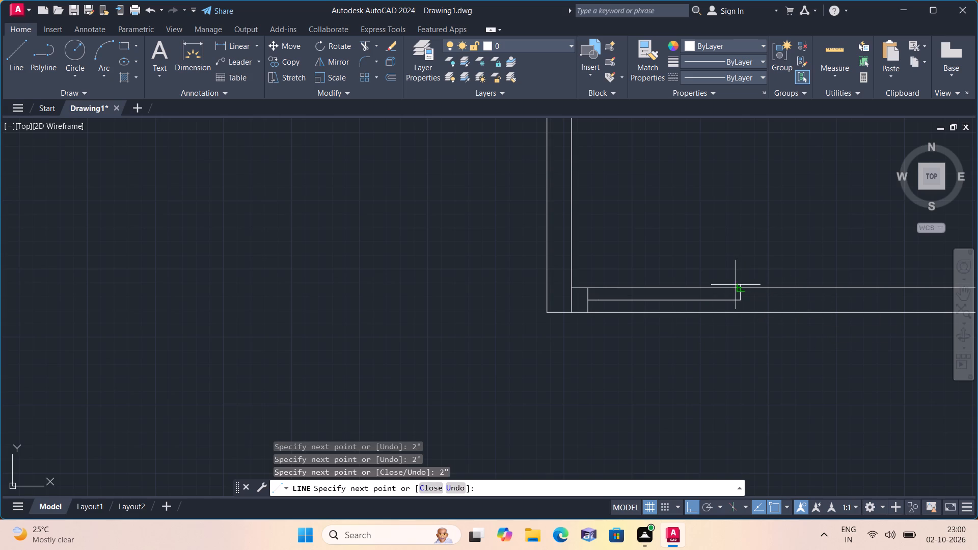
click(739, 289)
key(space)
Draw a line from the far jamb's lower end straight down to the partition's lower line.
scroll(742, 307, up, 2)
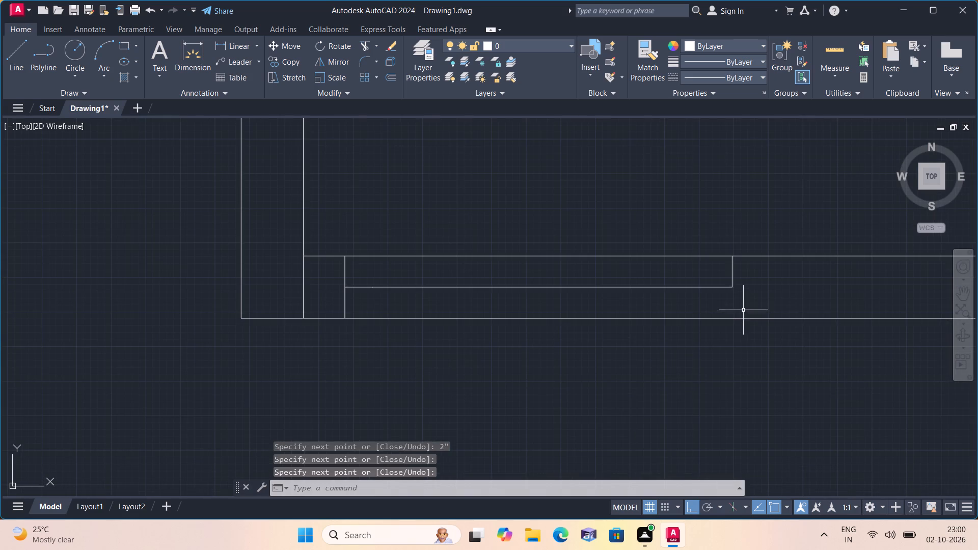
key(space)
click(732, 287)
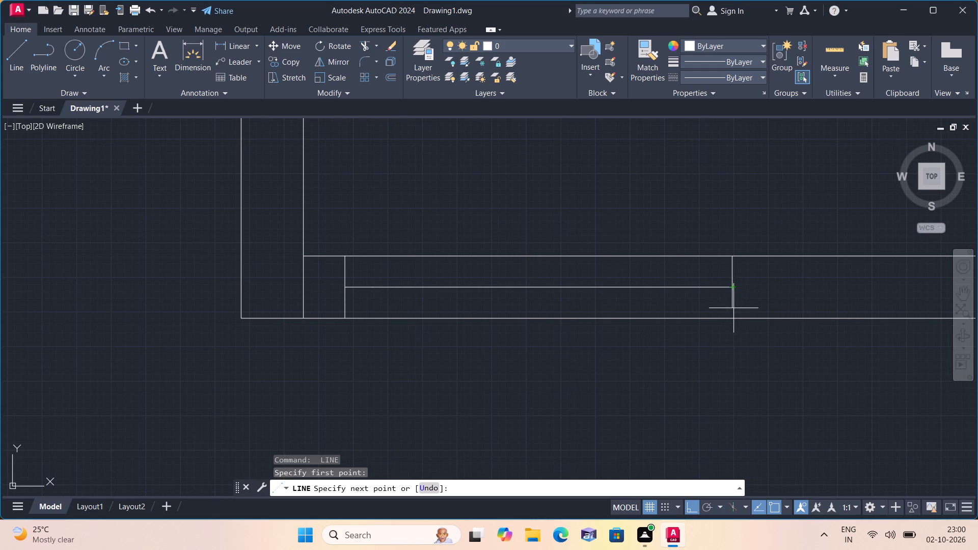
click(733, 316)
key(space)
Delete the 2' middle line between the two 2" door frame stubs.
scroll(733, 316, down, 1)
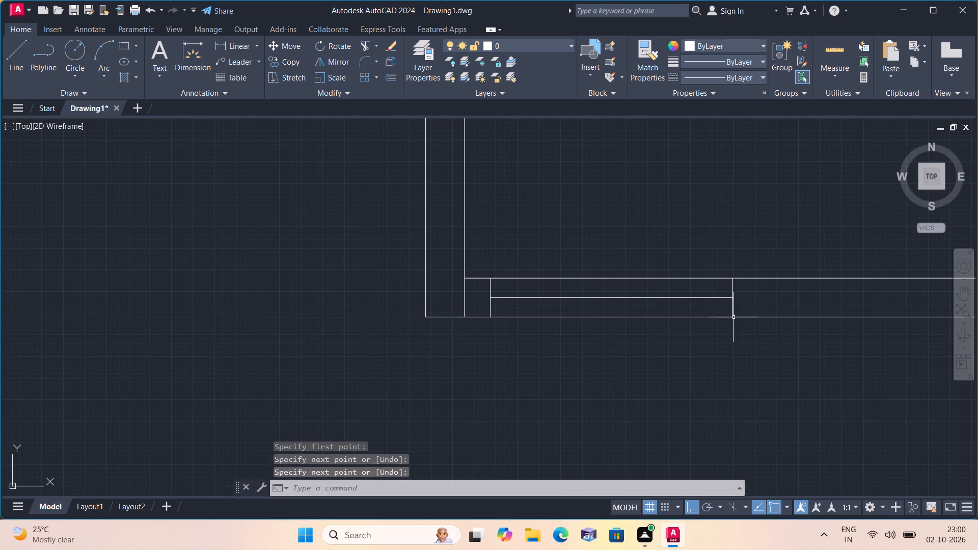
scroll(630, 318, up, 1)
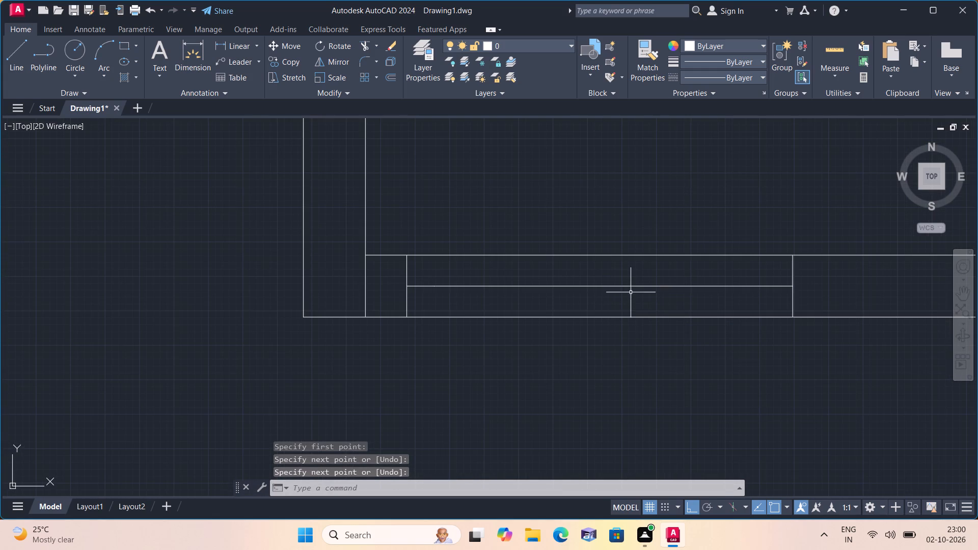
click(631, 287)
key(Delete)
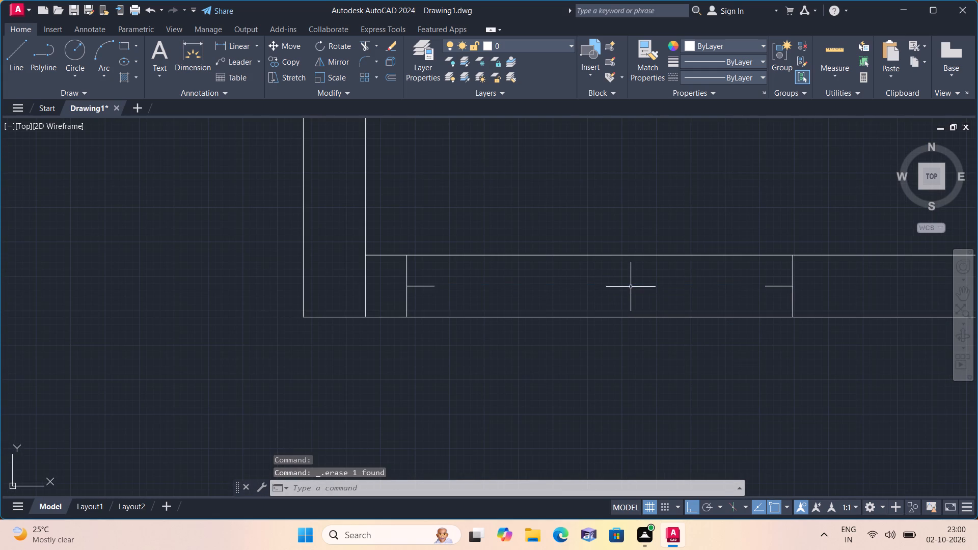
Draw a 2' door leaf line straight up from the inner end of the left 2" frame stub.
scroll(631, 287, up, 1)
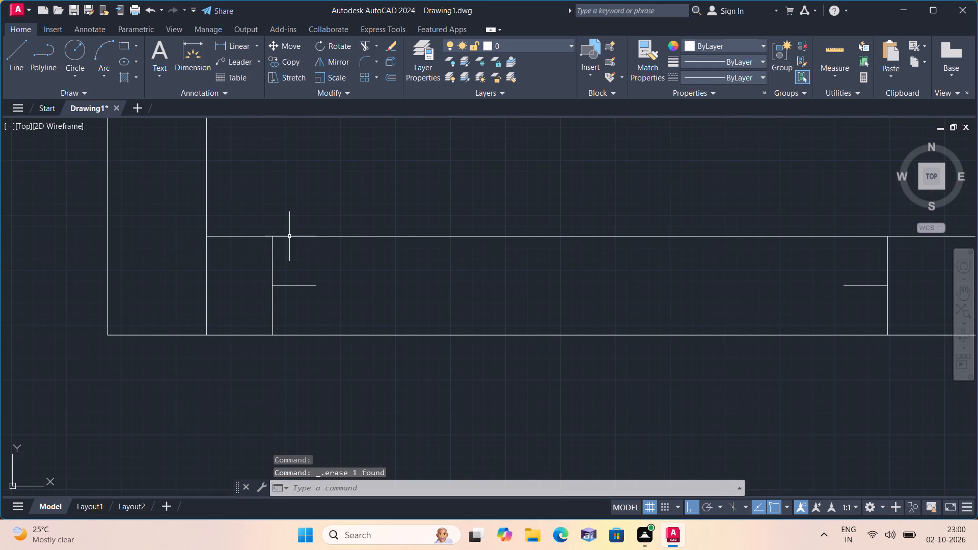
click(267, 237)
key(Escape)
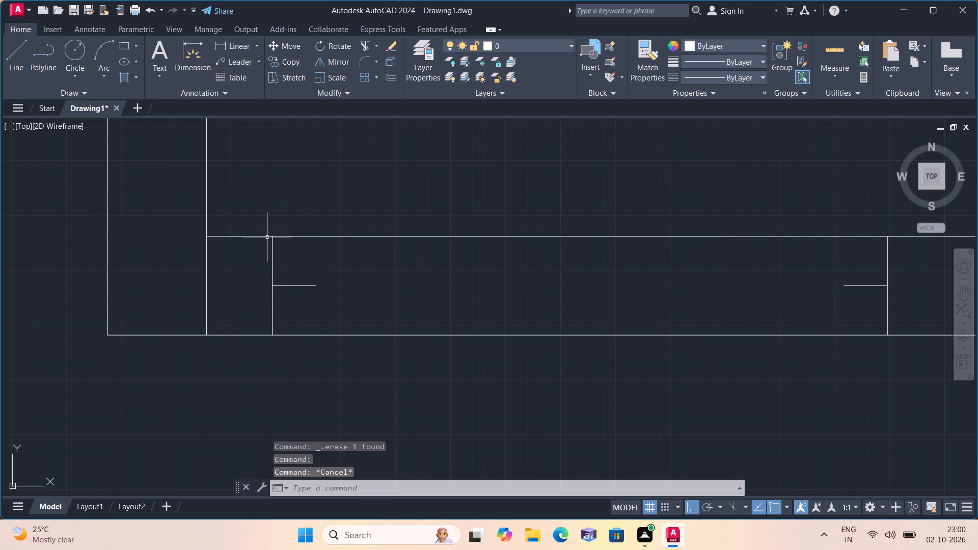
key(l)
key(space)
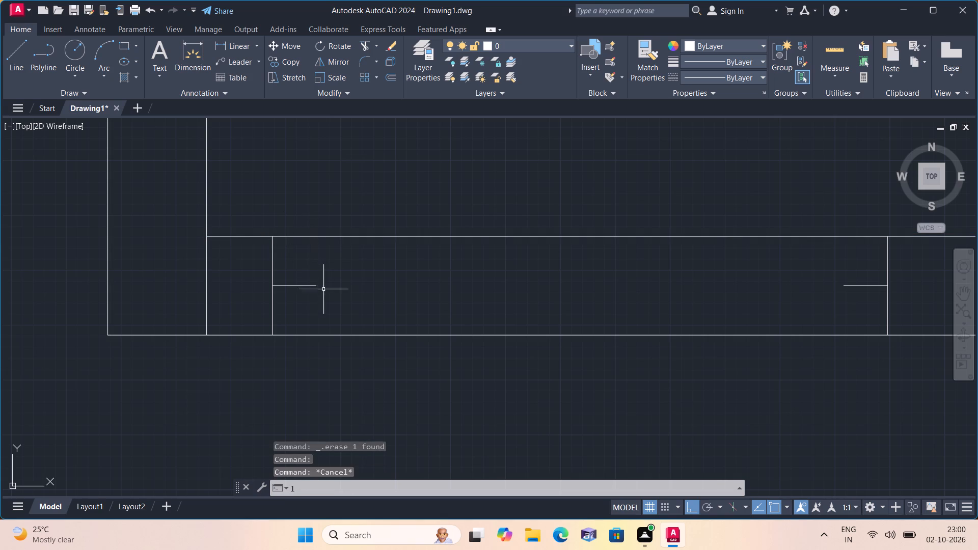
click(316, 286)
middle_drag(319, 171, 320, 274)
scroll(313, 174, down, 1)
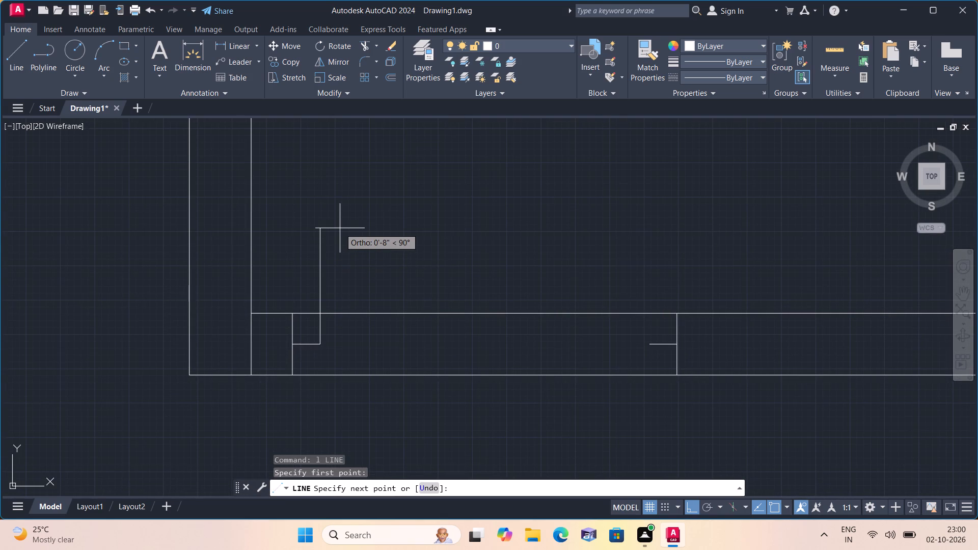
text(2')
key(space)
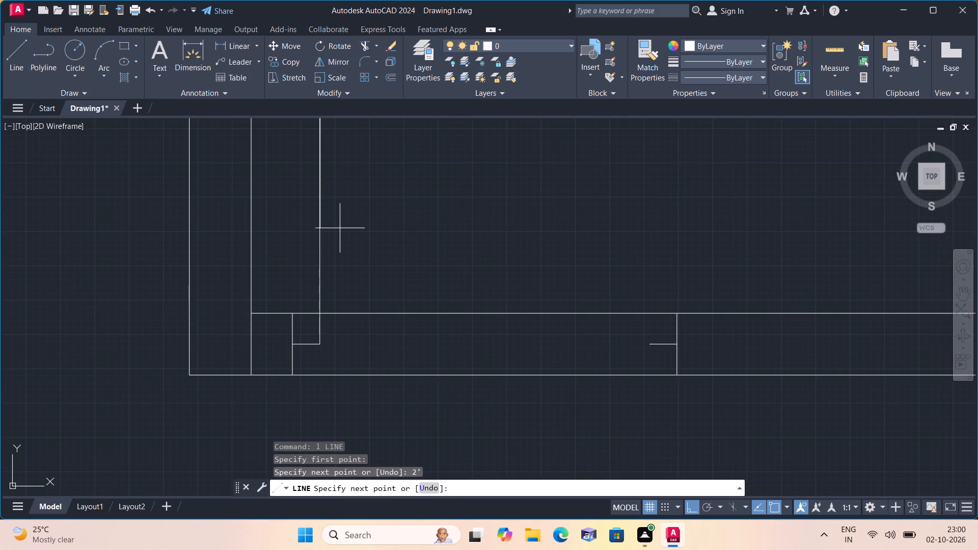
key(Escape)
Draw the door swing as a start-end-direction arc from the leaf's top to the right frame stub's inner end, bulging up and right.
scroll(340, 228, down, 2)
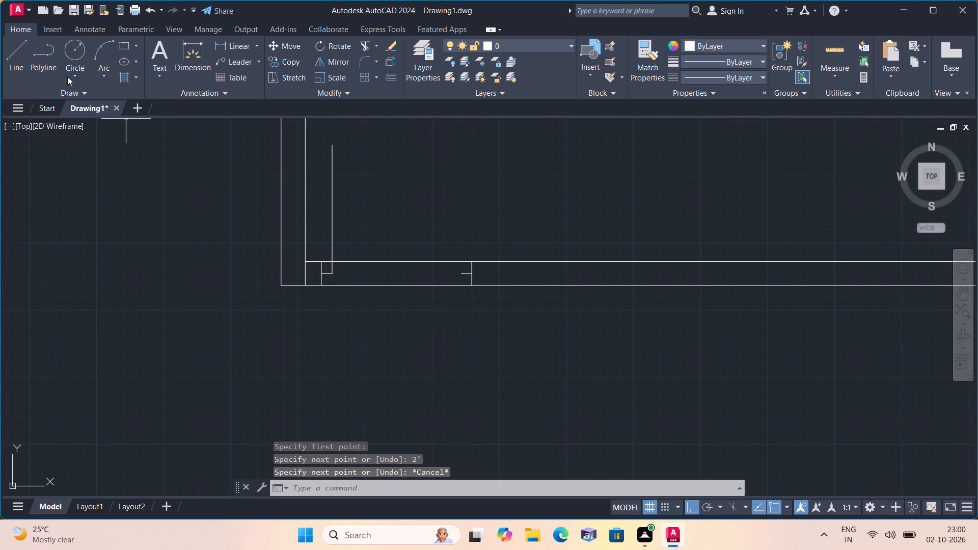
click(103, 72)
click(141, 229)
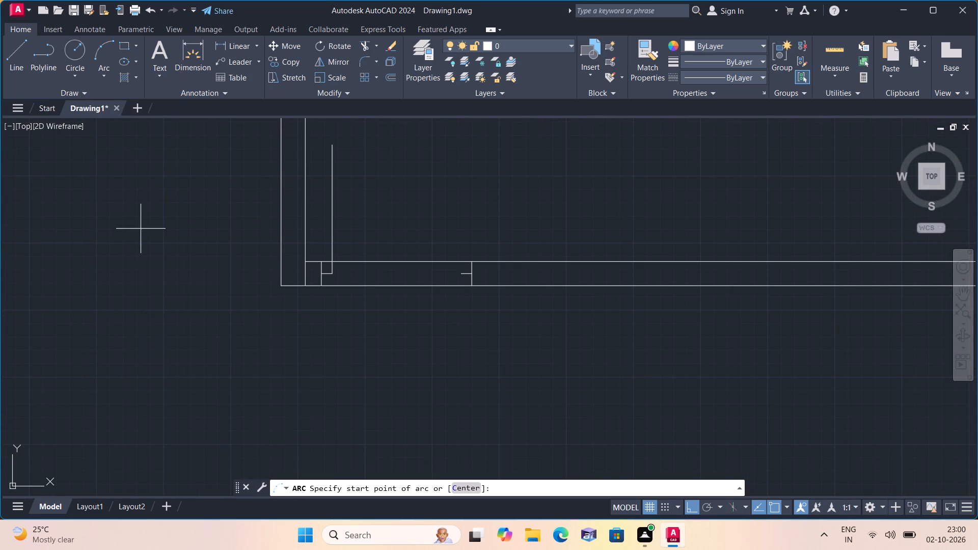
click(330, 146)
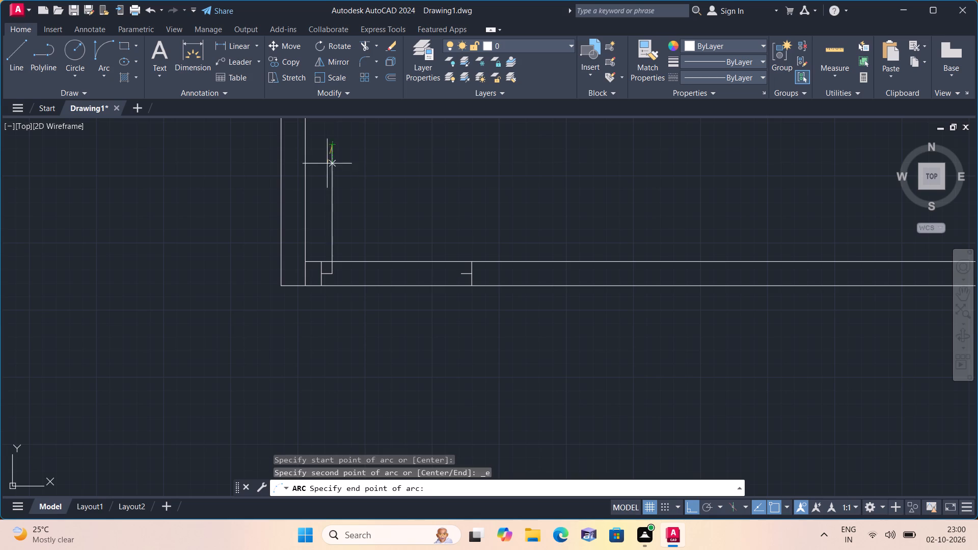
click(460, 274)
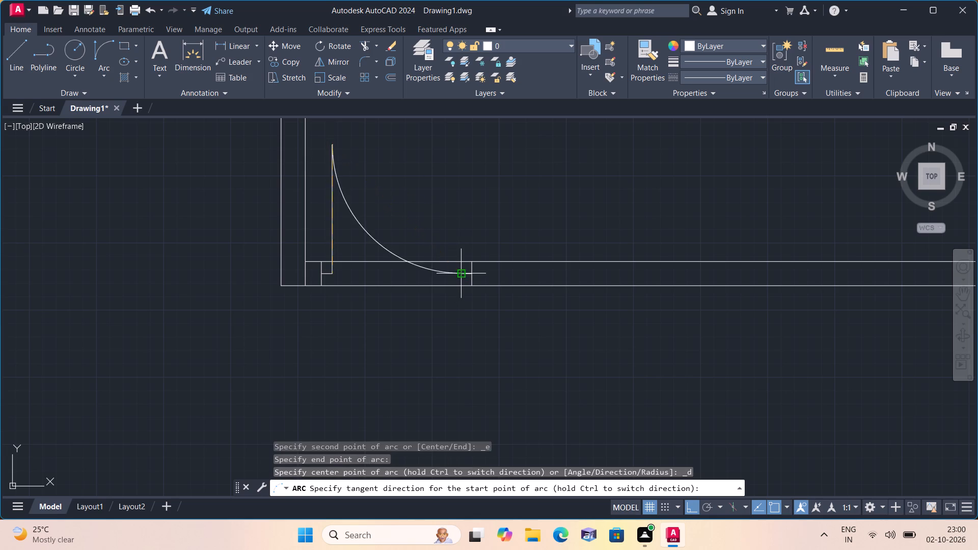
click(461, 224)
Trim the vertical partition's inner line across the horizontal partition's thickness at the corner beside the door.
scroll(461, 224, down, 1)
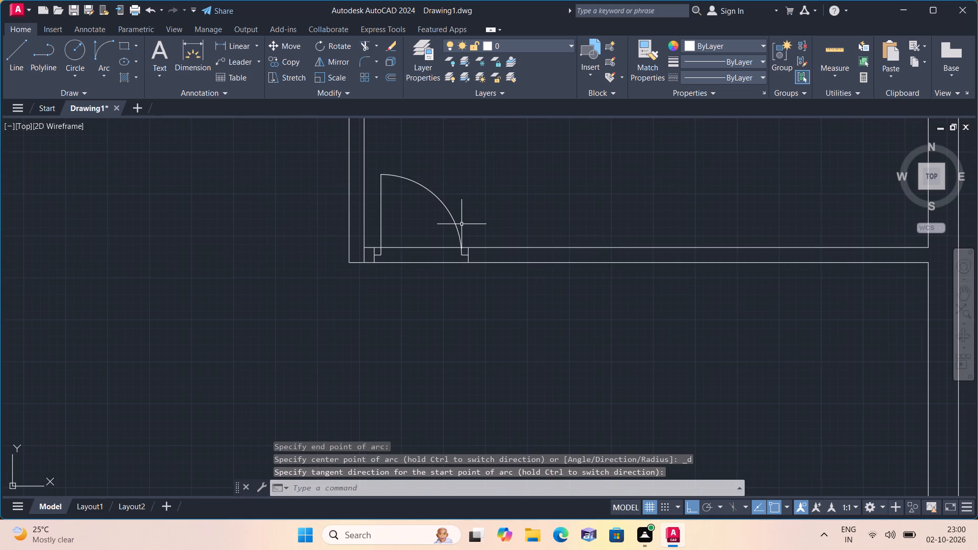
scroll(461, 224, down, 1)
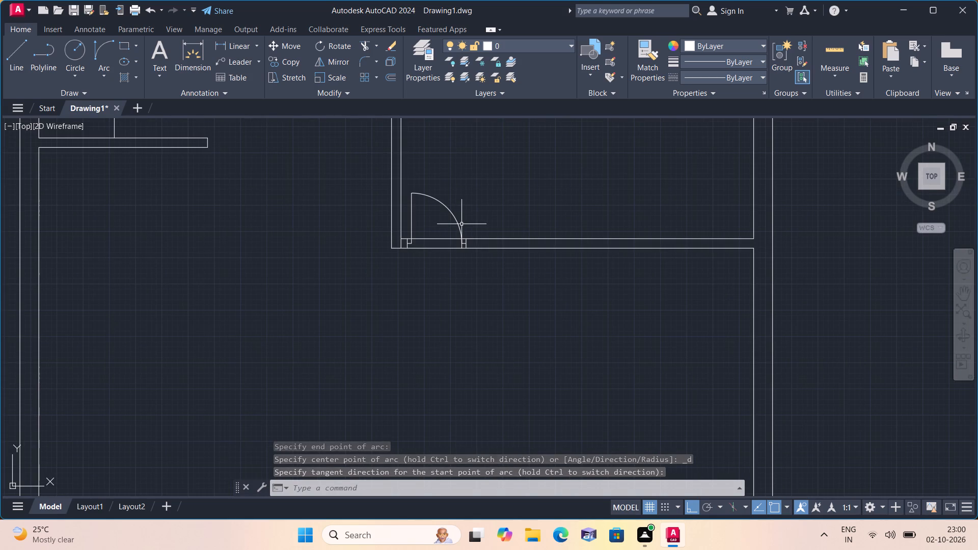
scroll(461, 224, down, 1)
scroll(461, 224, up, 1)
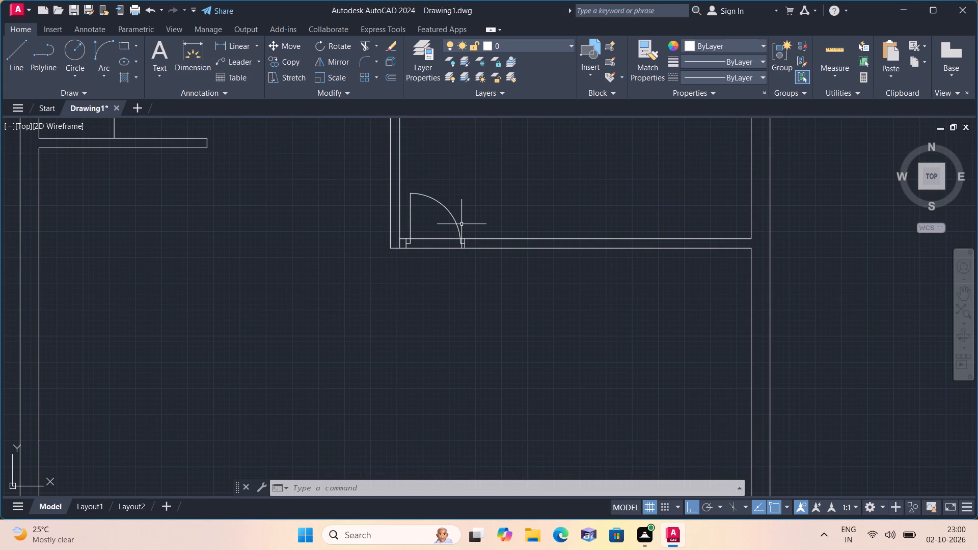
text(tr)
text(im)
key(space)
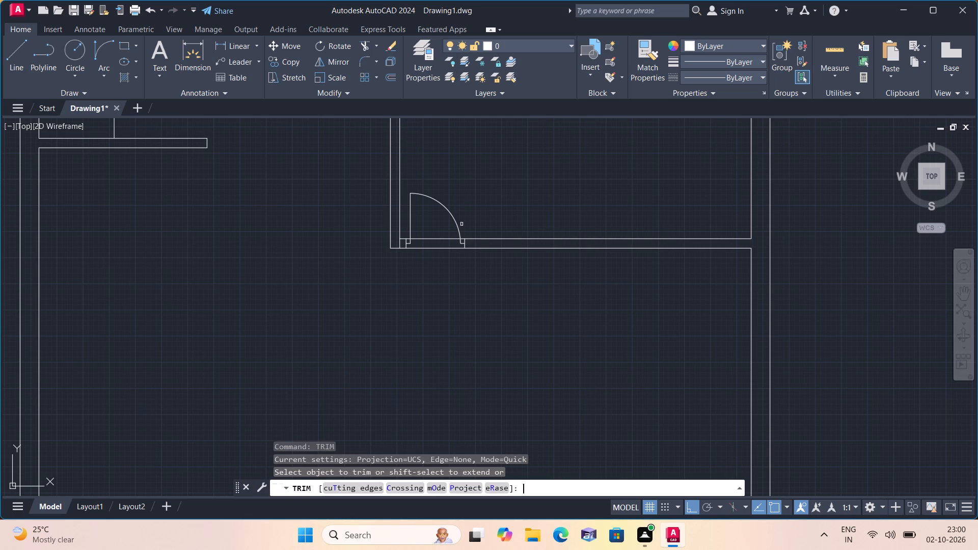
scroll(406, 235, up, 3)
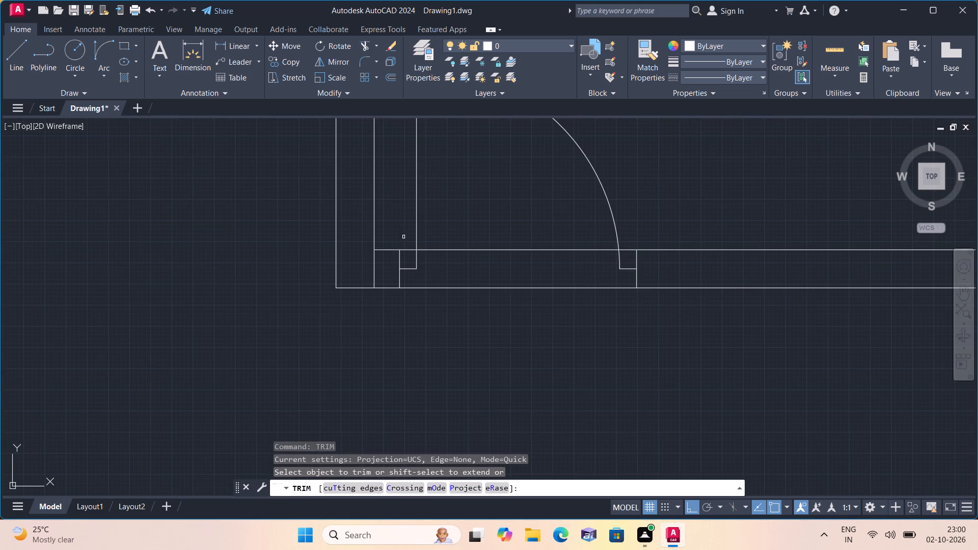
scroll(395, 247, up, 1)
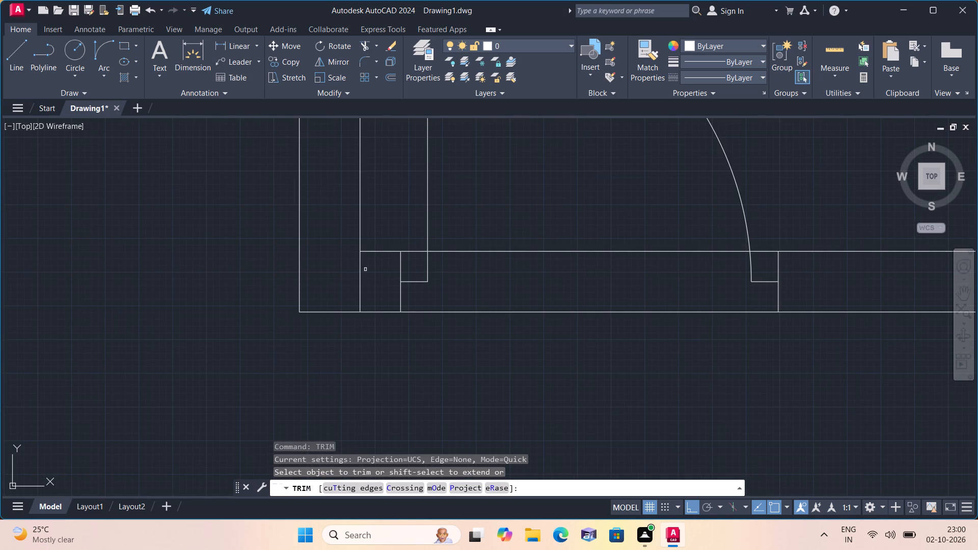
click(354, 272)
click(364, 273)
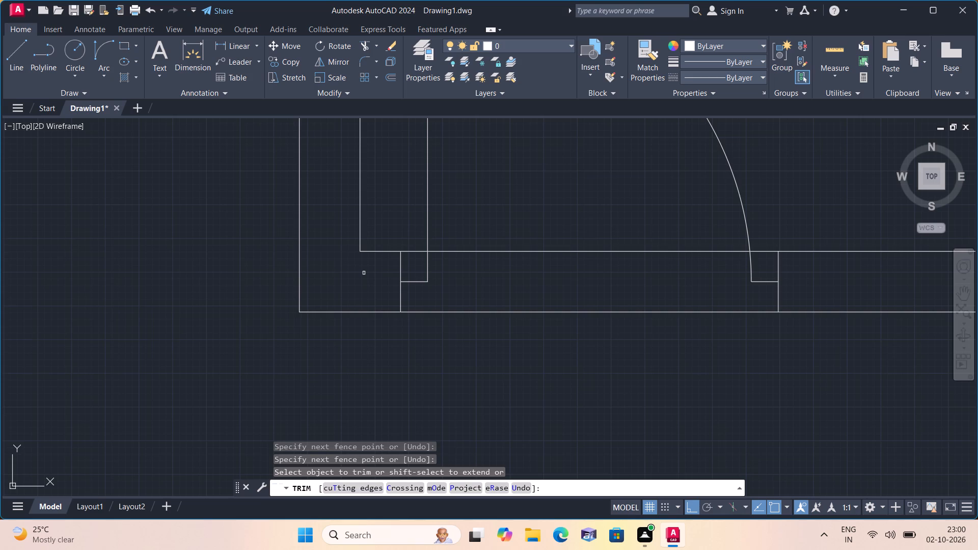
Trim the horizontal partition's upper line between the two door jambs, including the short pieces over both frame stubs.
scroll(364, 273, down, 1)
click(395, 260)
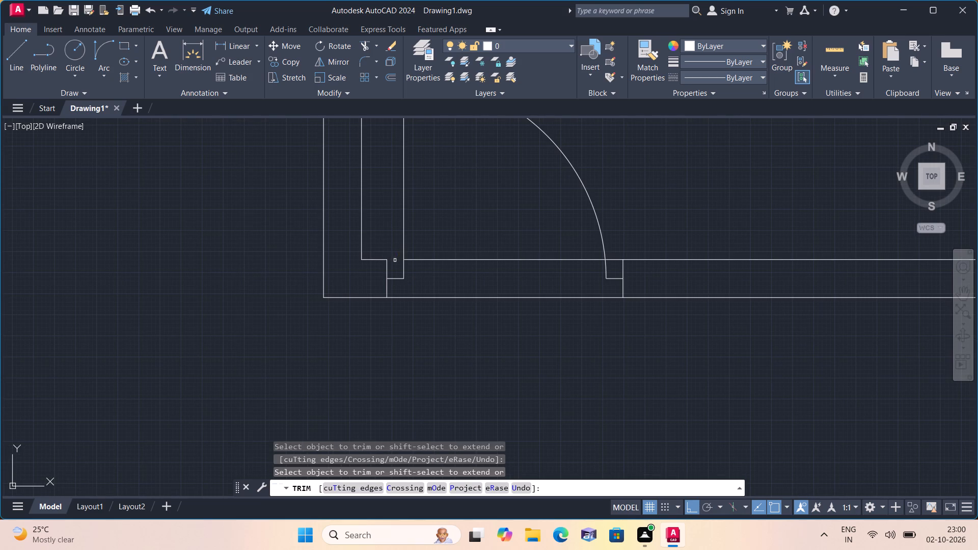
click(429, 259)
click(620, 258)
key(space)
Offset the vertical door leaf line 1" to the right, toward the door opening, to give the leaf its thickness.
text(off)
key(space)
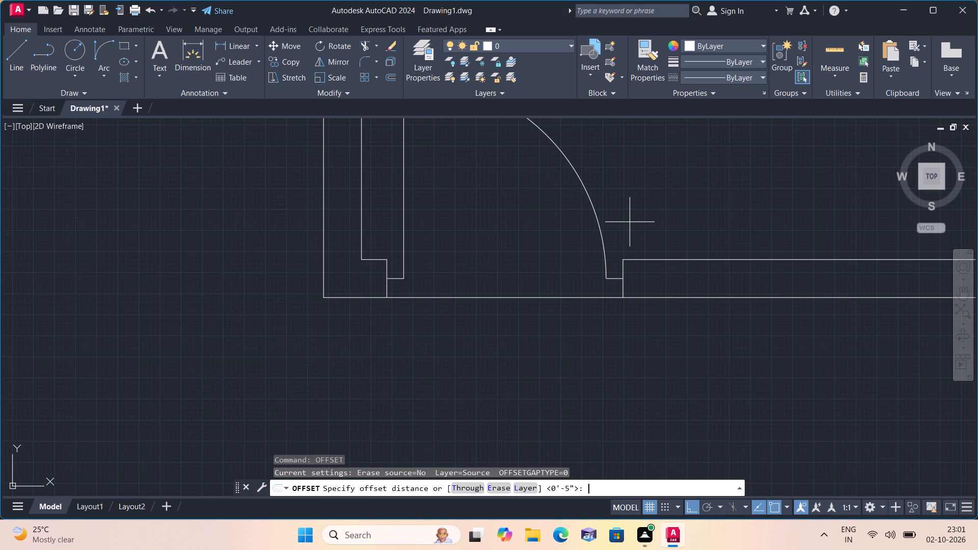
text(1")
key(space)
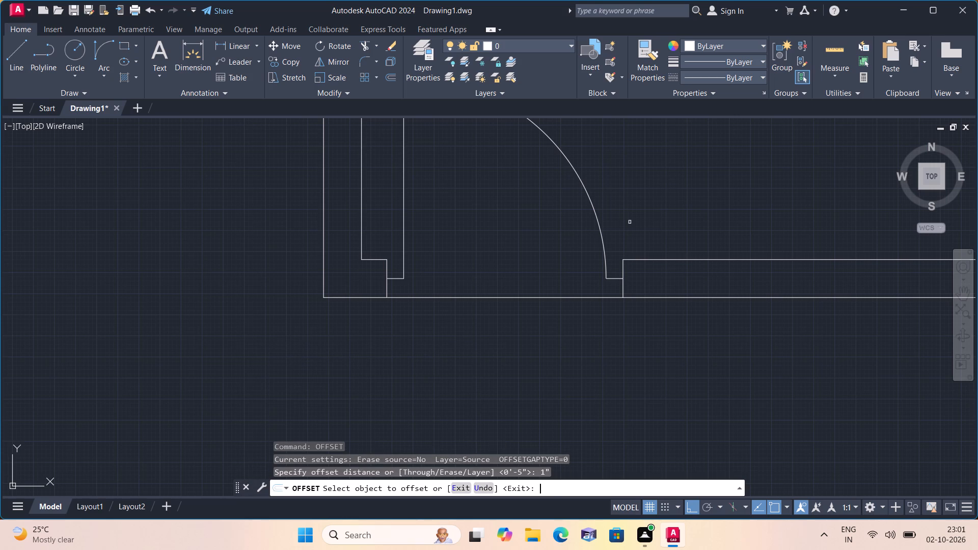
click(403, 162)
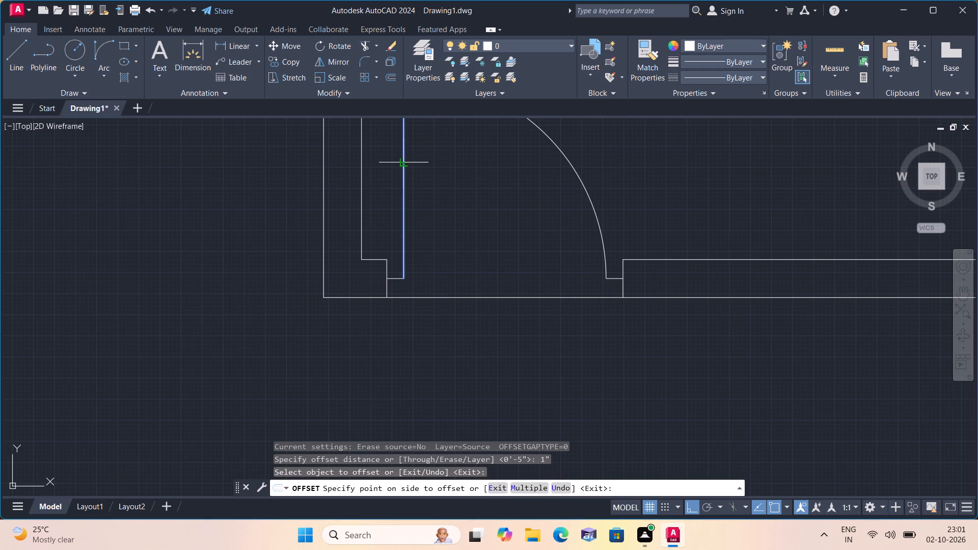
click(432, 169)
key(space)
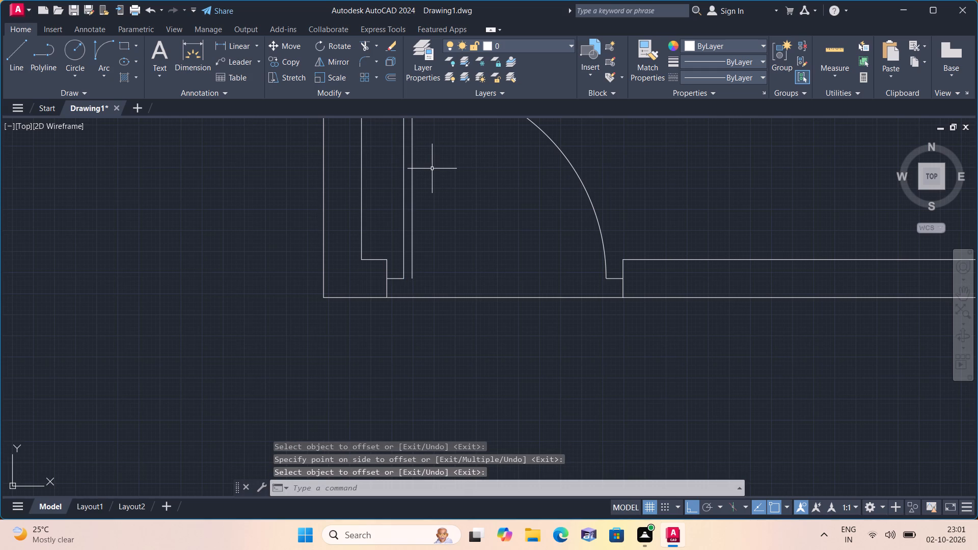
Draw a short line closing the bottom of the door leaf between its two vertical lines.
text(l)
key(space)
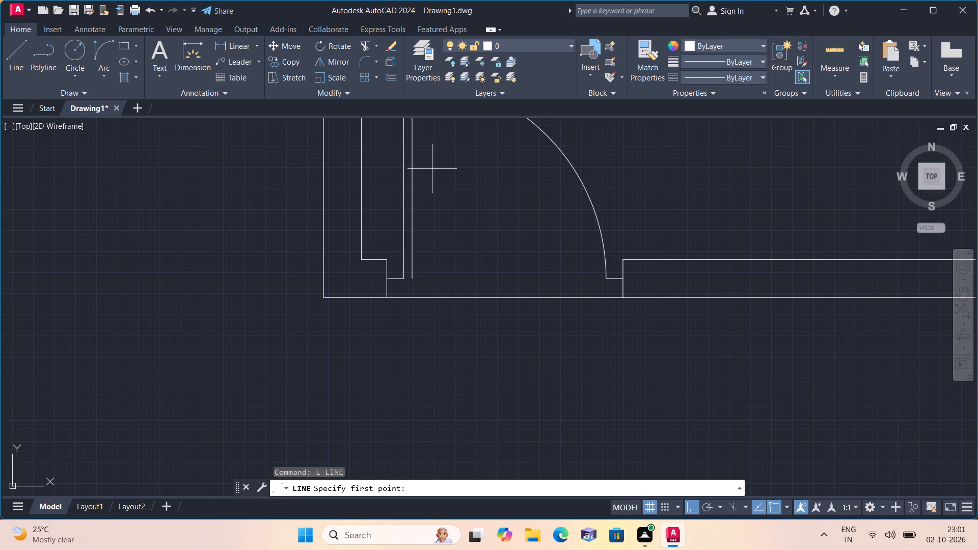
scroll(416, 268, up, 1)
click(398, 283)
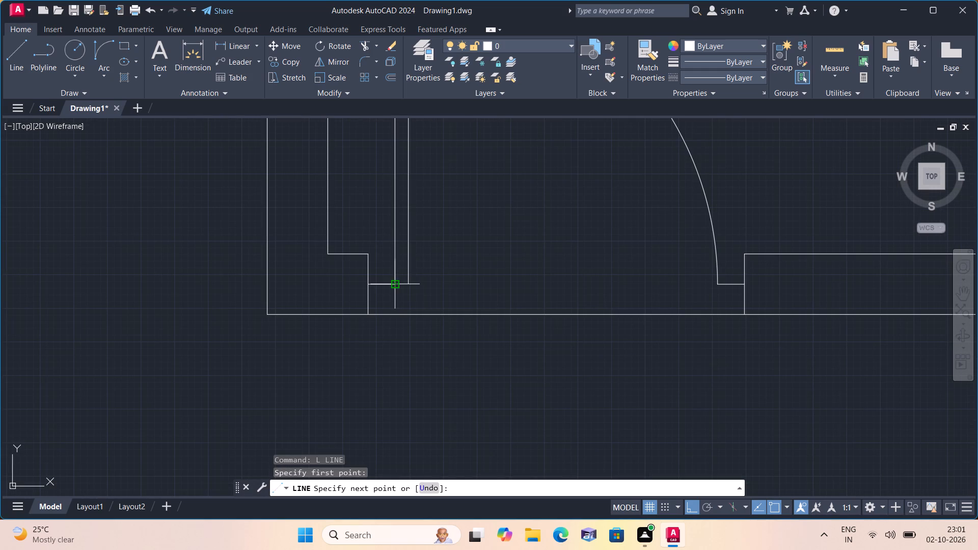
click(406, 286)
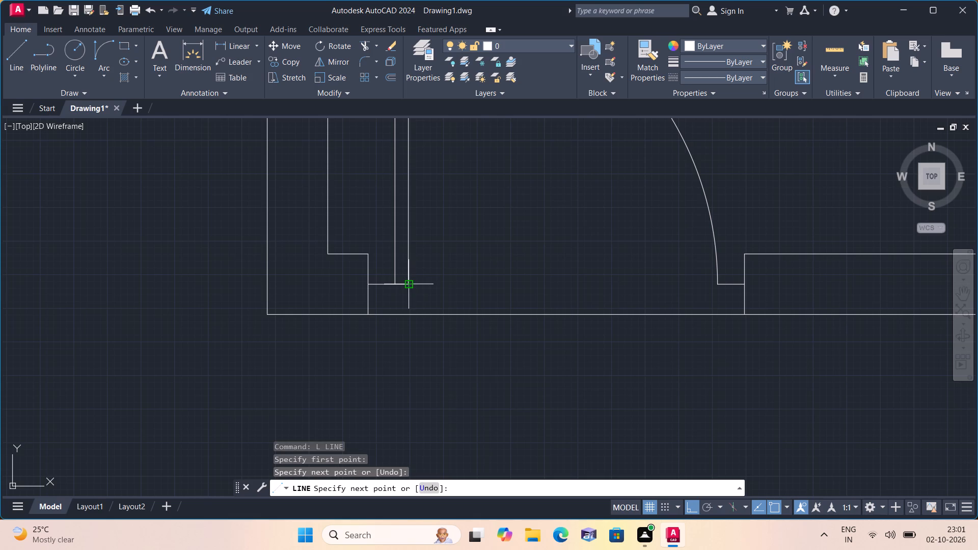
key(space)
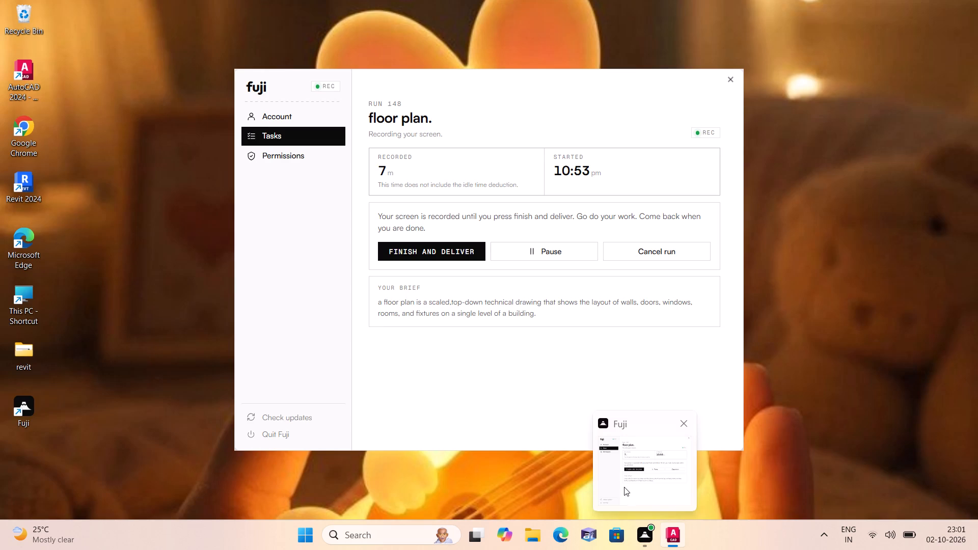
Offset the lower line of the horizontal partition containing the new door 6' downward.
scroll(410, 317, down, 2)
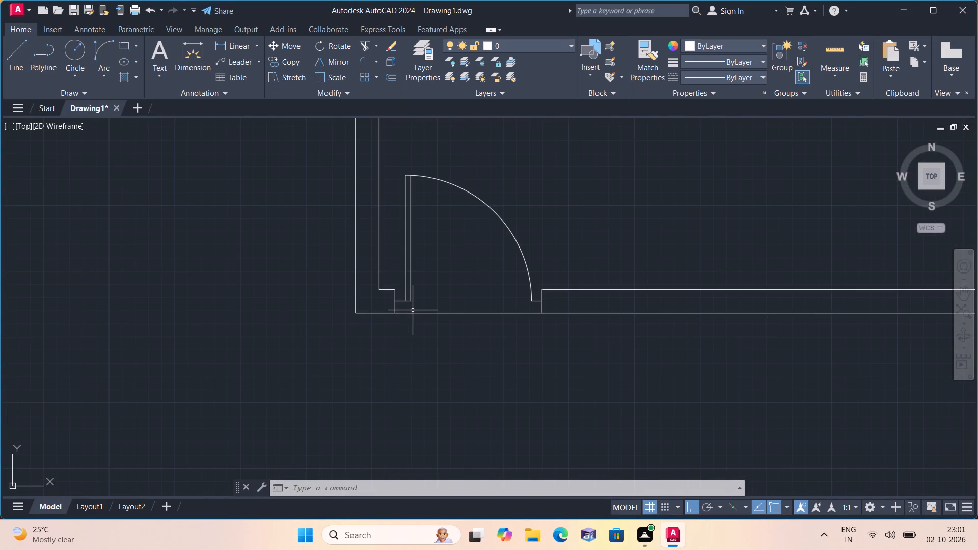
scroll(413, 310, up, 2)
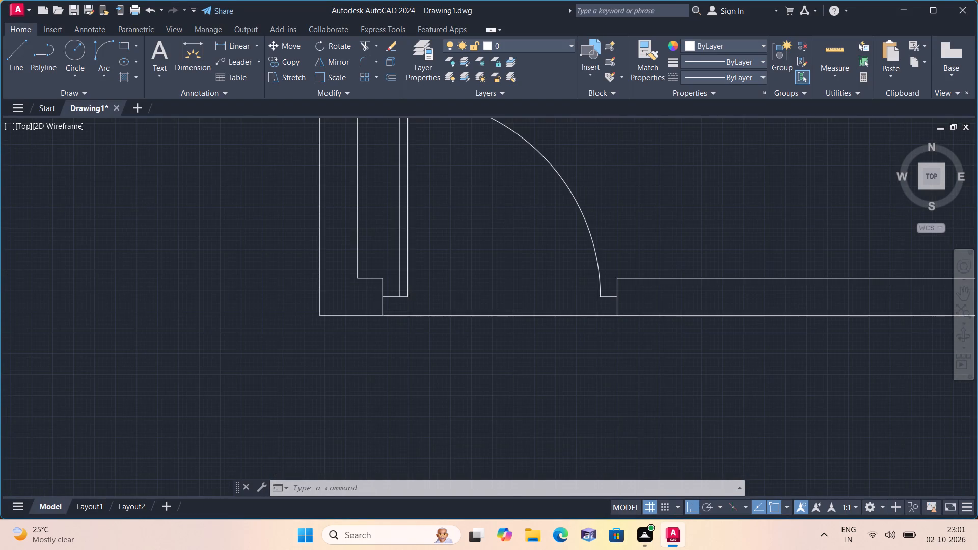
scroll(436, 307, down, 3)
scroll(479, 354, down, 2)
middle_drag(479, 354, 478, 355)
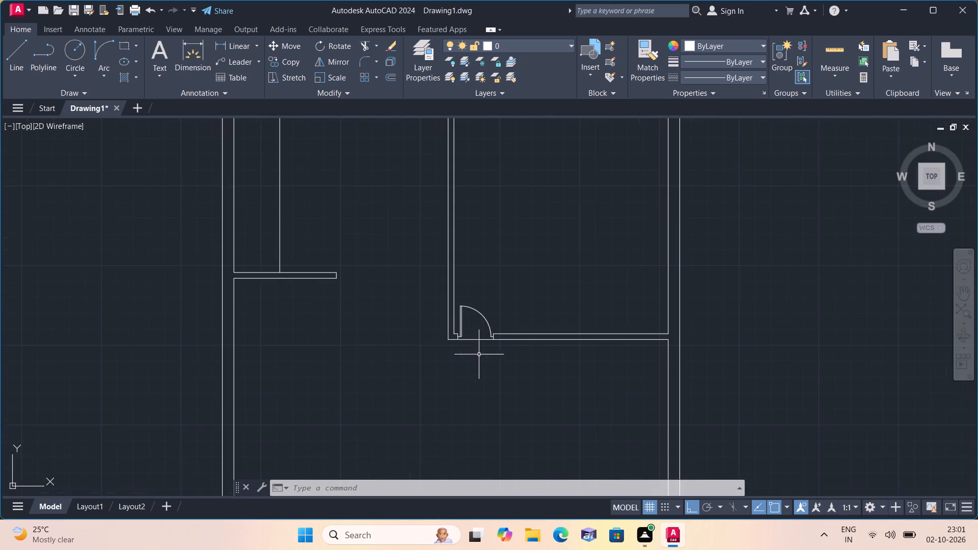
middle_drag(478, 355, 441, 339)
key(o)
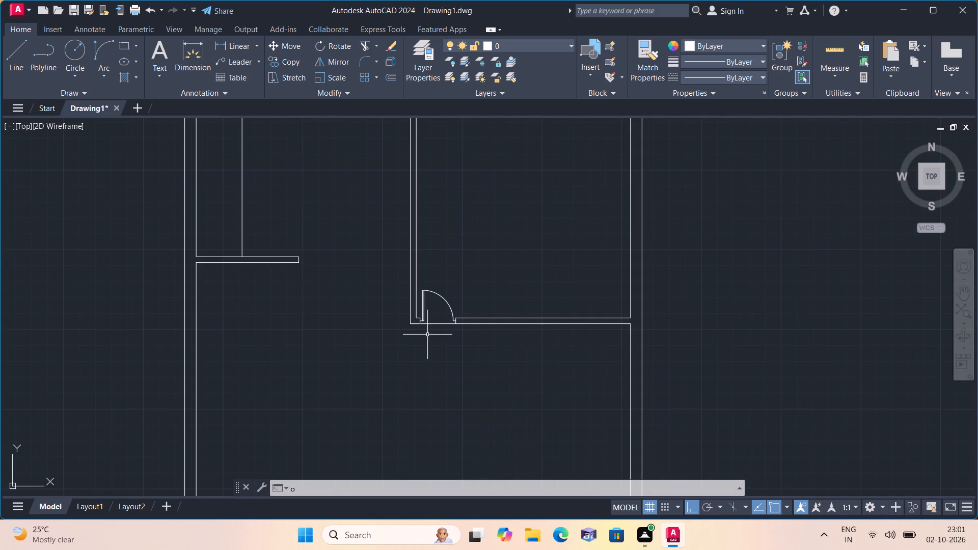
text(ff)
key(space)
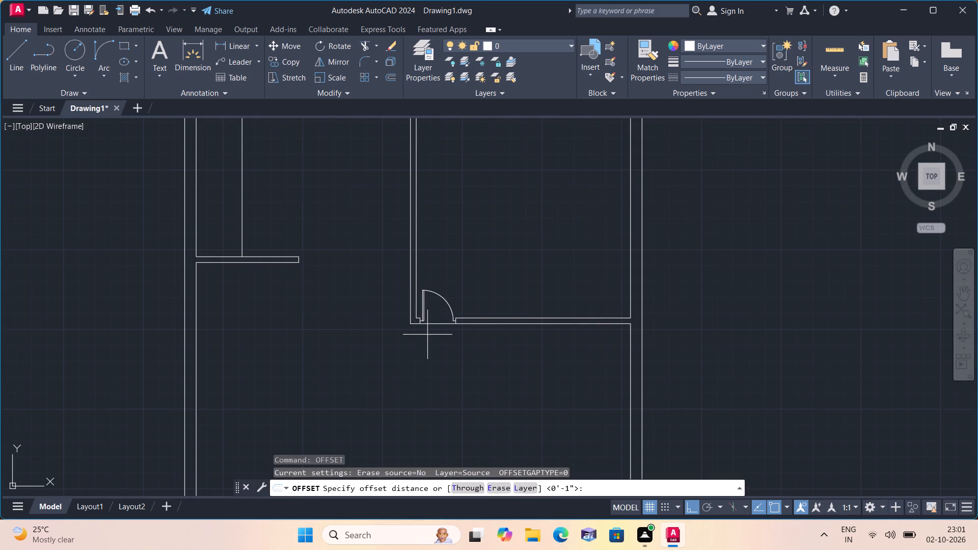
text(6')
key(space)
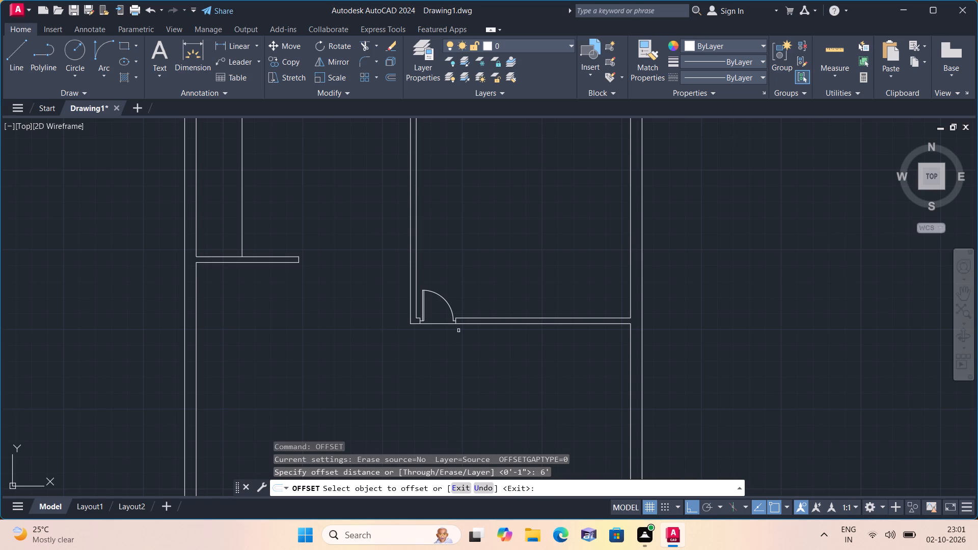
click(468, 324)
click(492, 379)
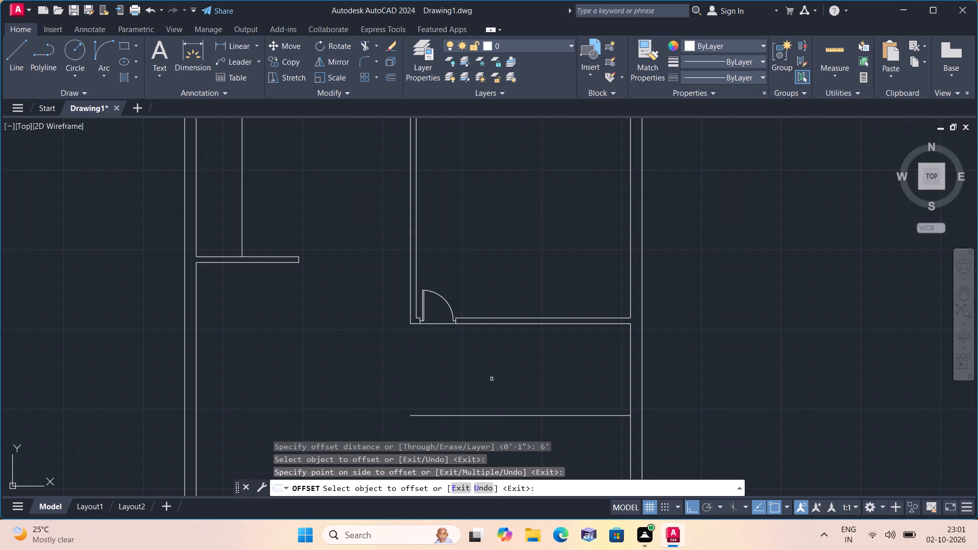
key(space)
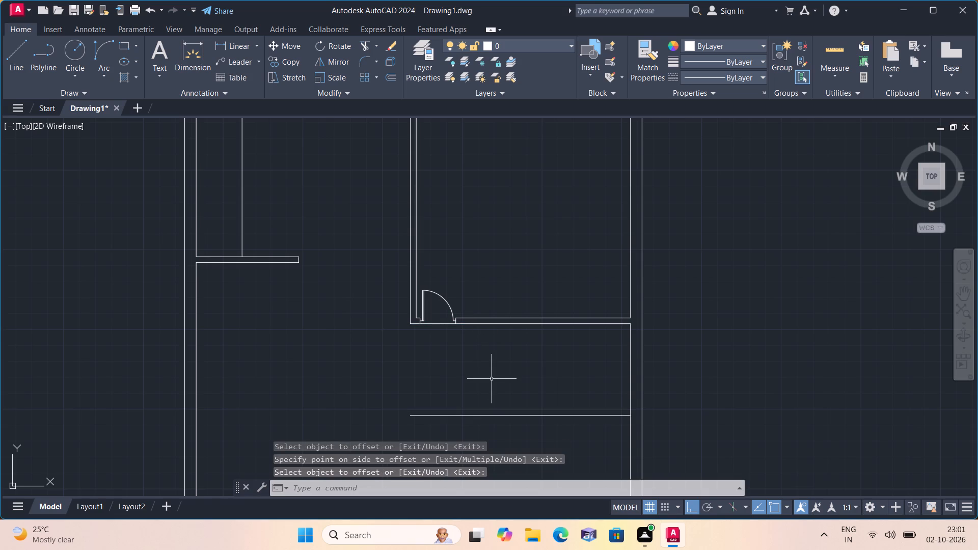
Offset the new horizontal line below the door 4.5" downward to form a partition.
key(space)
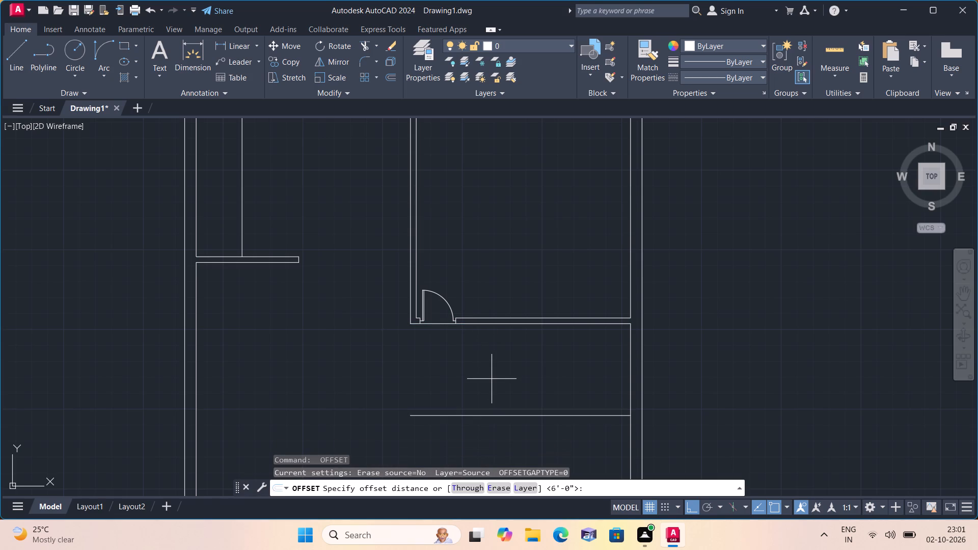
text(4.5)
key(shift+quotedbl)
key(space)
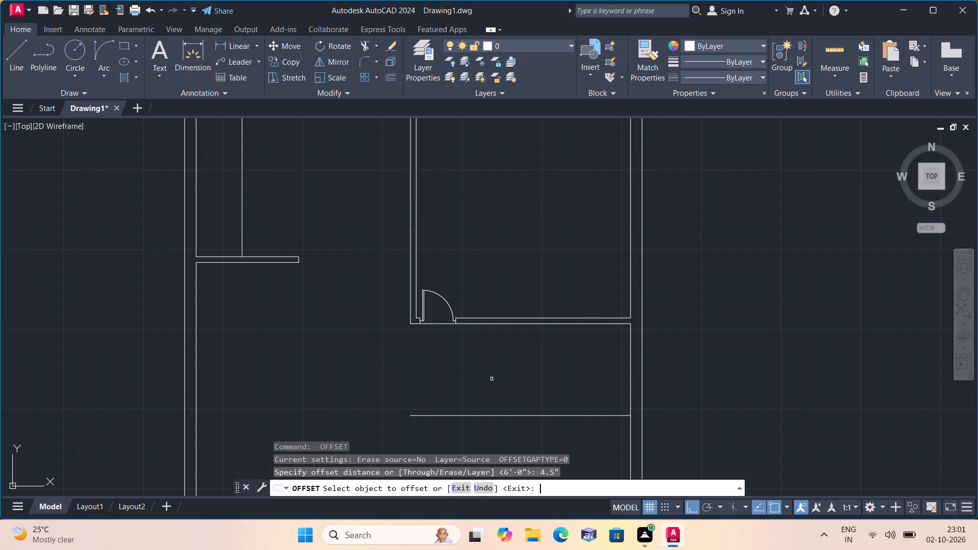
click(531, 417)
click(536, 434)
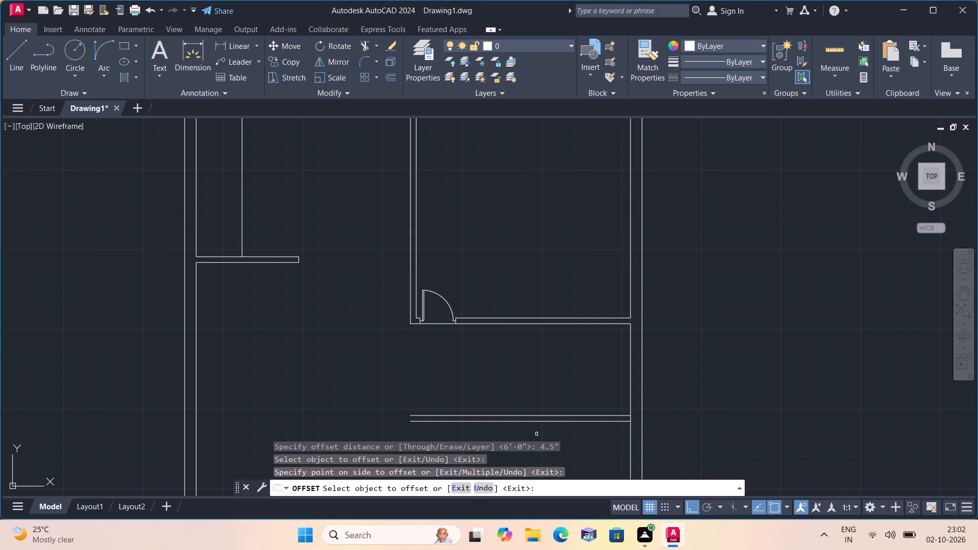
key(space)
Offset the lower line of the new 4.5" partition 10' downward.
key(space)
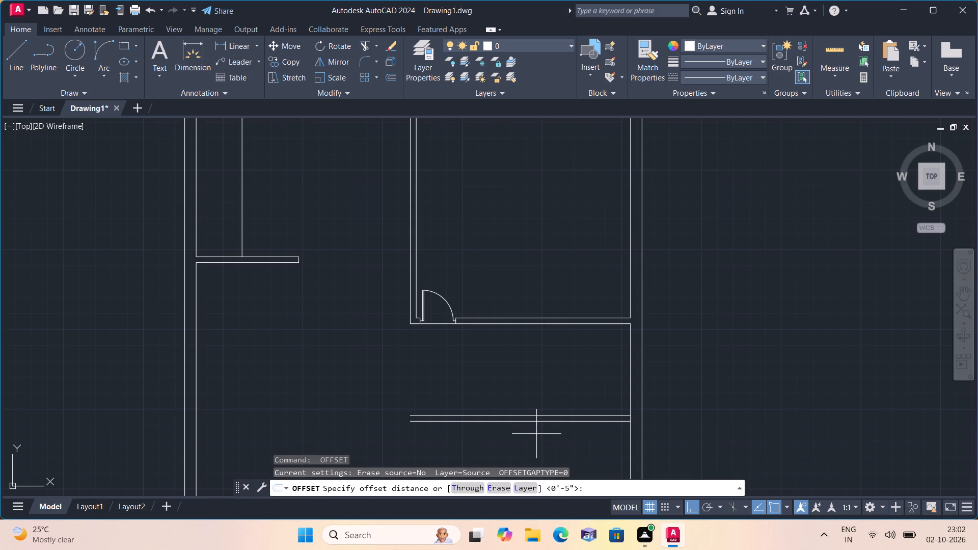
text(10')
key(space)
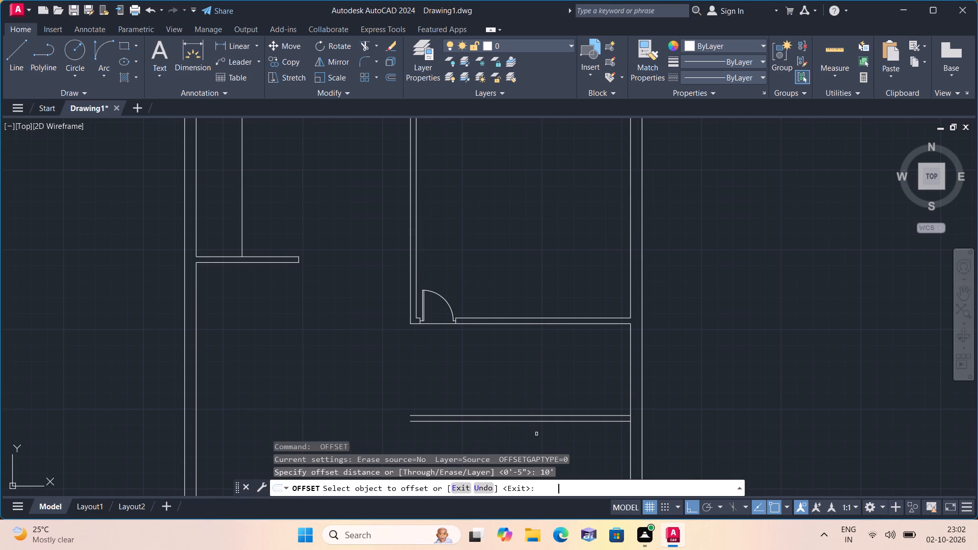
middle_drag(536, 435, 523, 336)
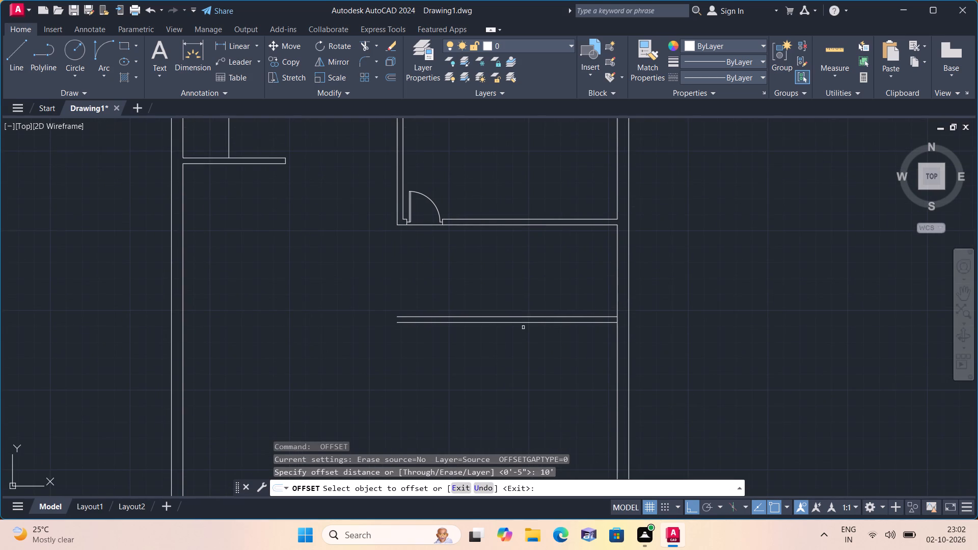
click(523, 322)
click(527, 374)
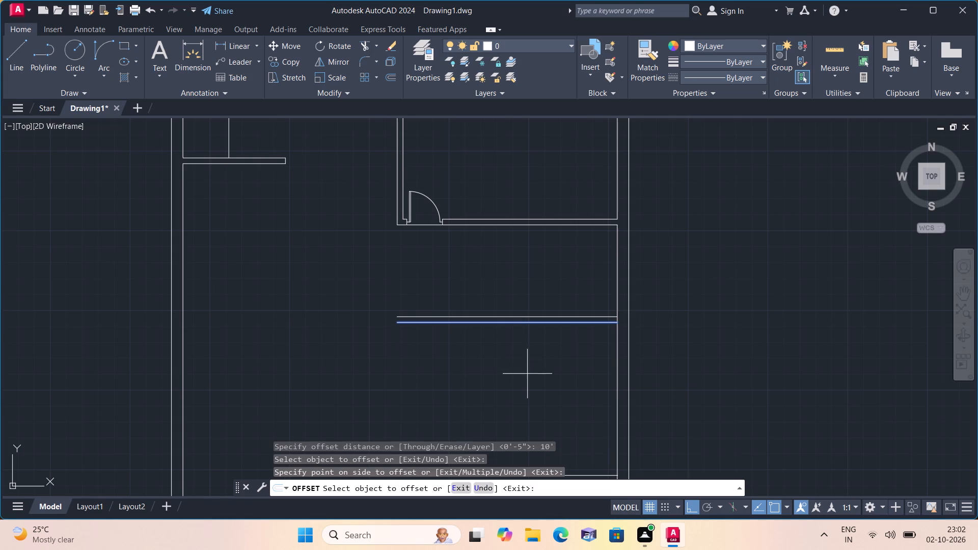
middle_drag(527, 374, 520, 295)
scroll(527, 374, down, 1)
key(space)
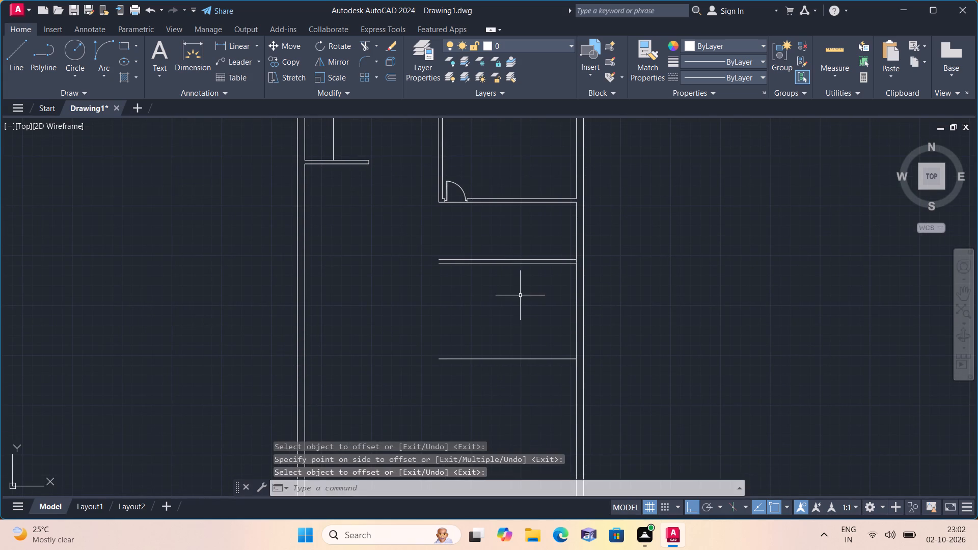
Offset the lowest horizontal line 4.5" downward to form another partition.
key(space)
key(4)
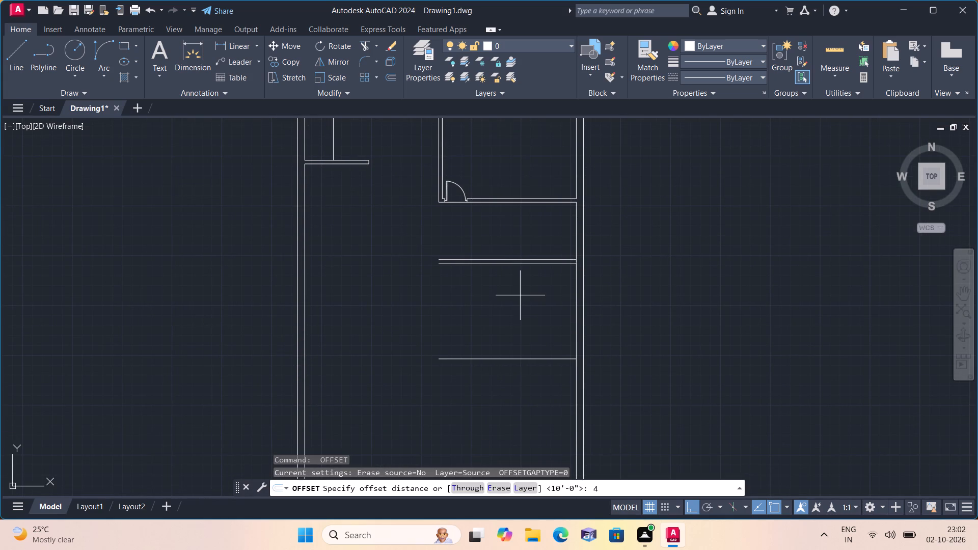
text(.5")
key(space)
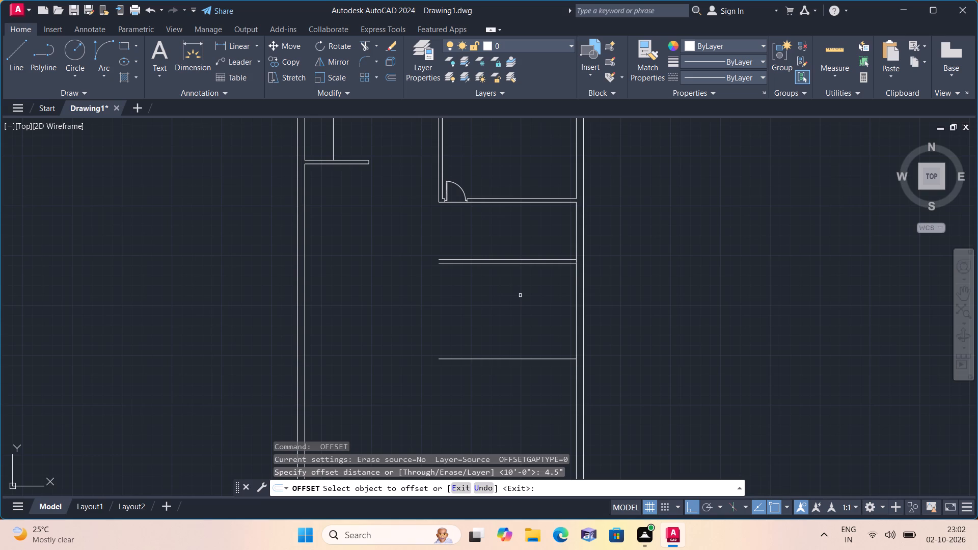
click(545, 359)
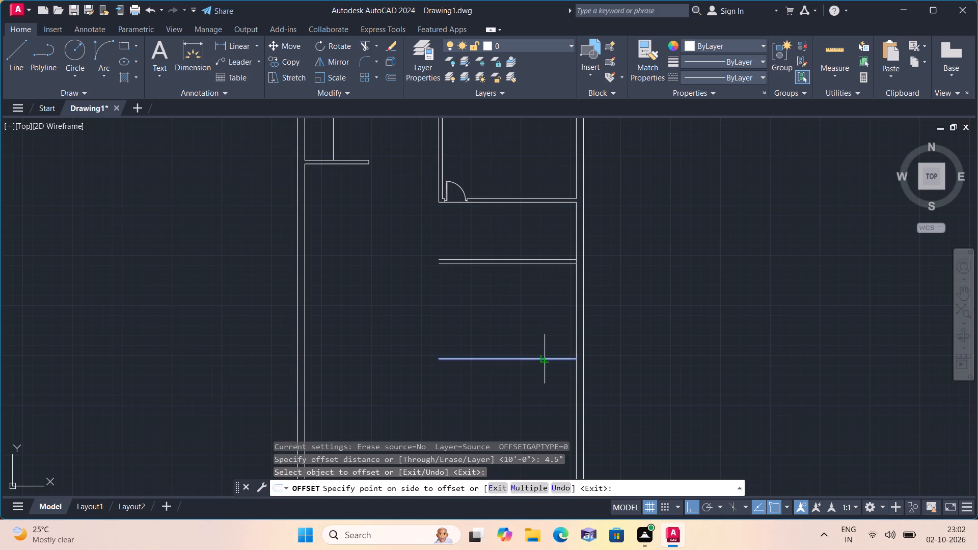
click(553, 396)
key(space)
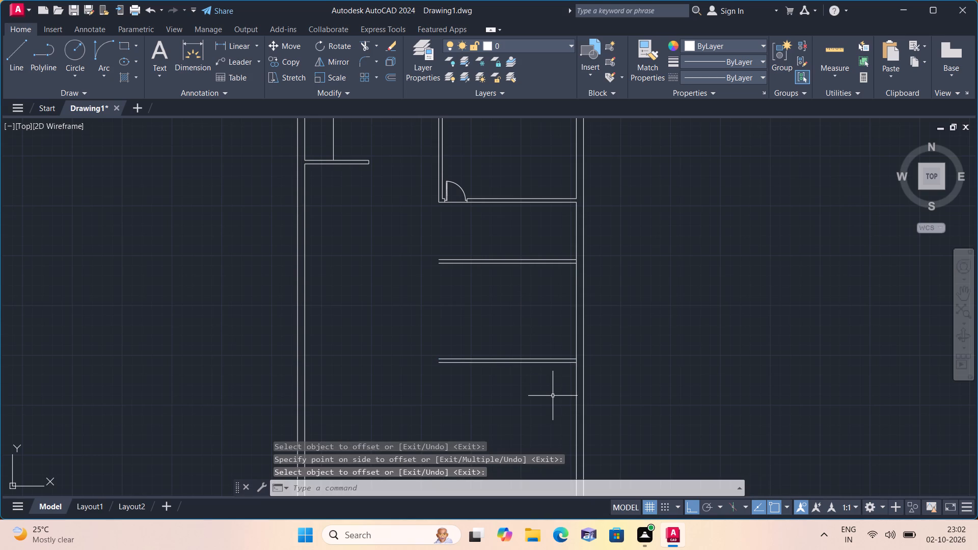
Trim the right outer wall's inner line between the double lines of both new horizontal partitions to open the junctions.
text(trim)
key(space)
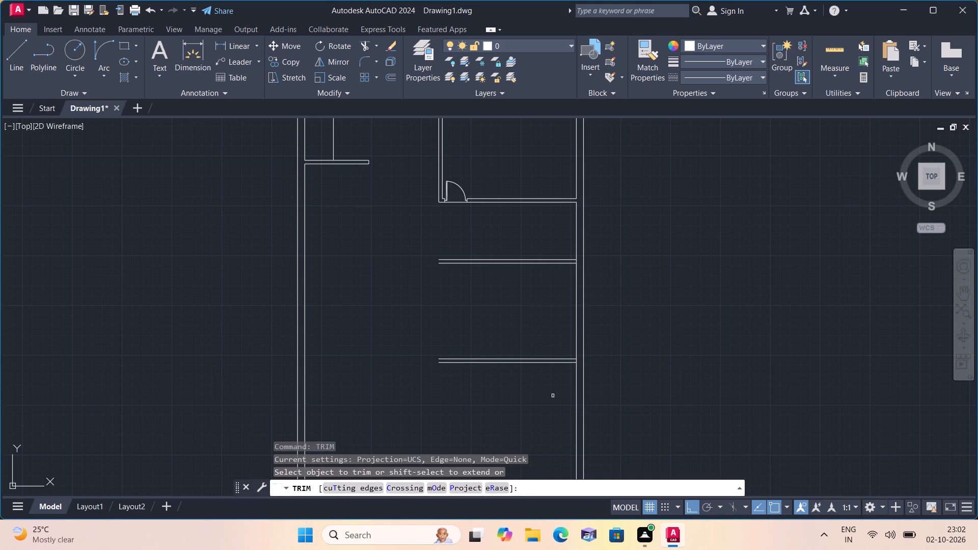
scroll(572, 335, up, 1)
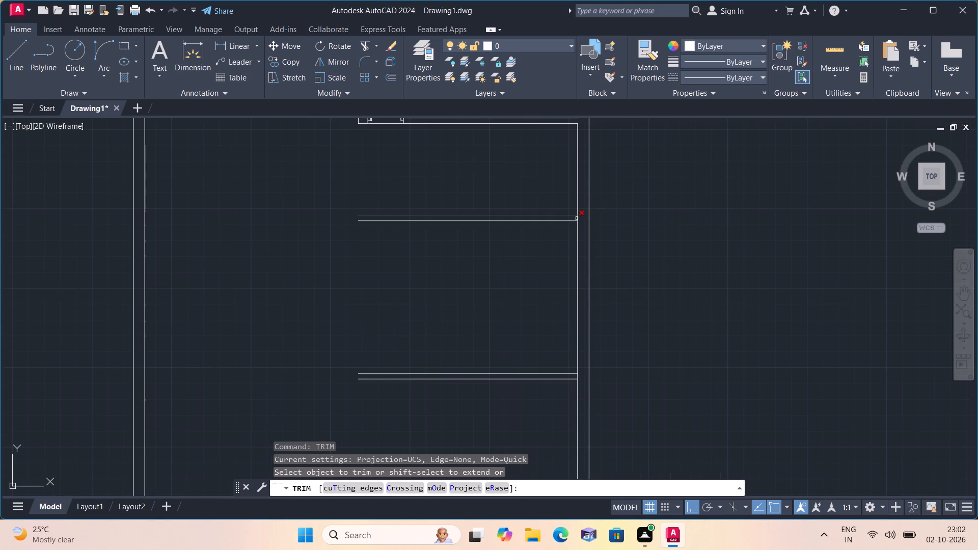
scroll(579, 221, up, 1)
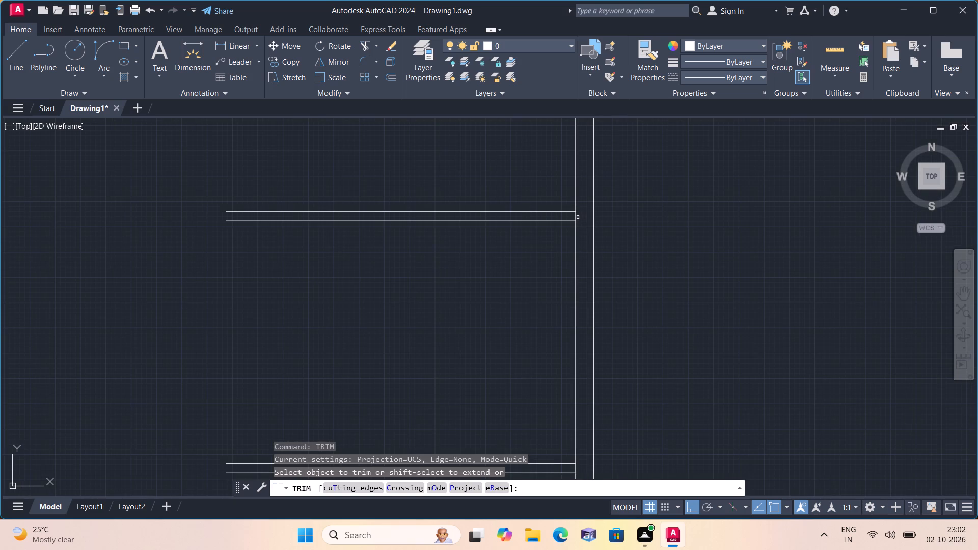
click(575, 217)
scroll(575, 217, down, 1)
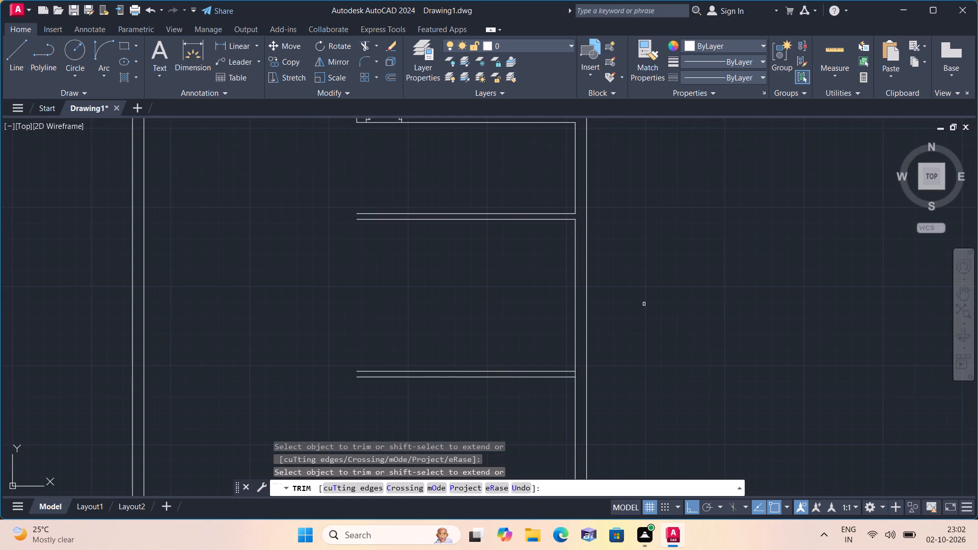
middle_drag(644, 307, 643, 260)
scroll(636, 298, down, 1)
scroll(603, 301, up, 2)
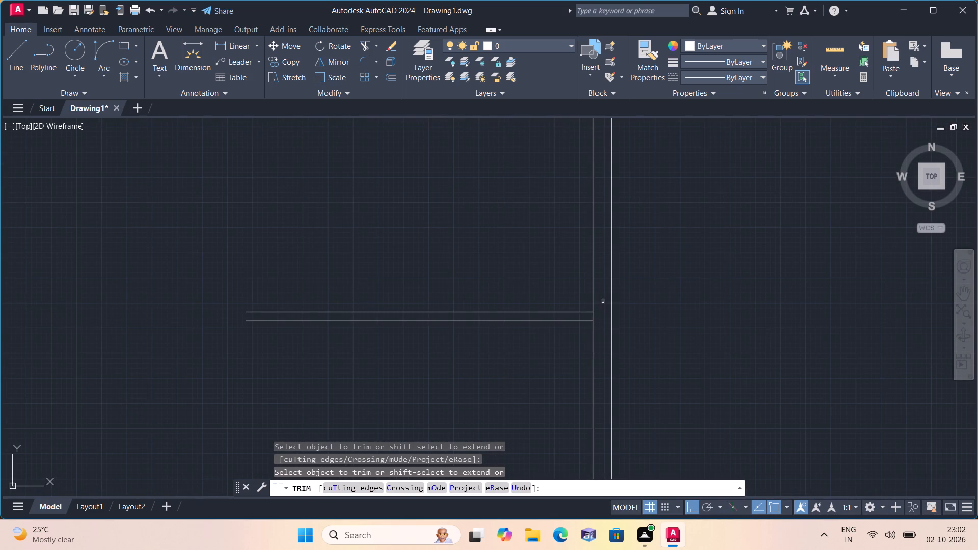
click(594, 315)
scroll(683, 309, down, 2)
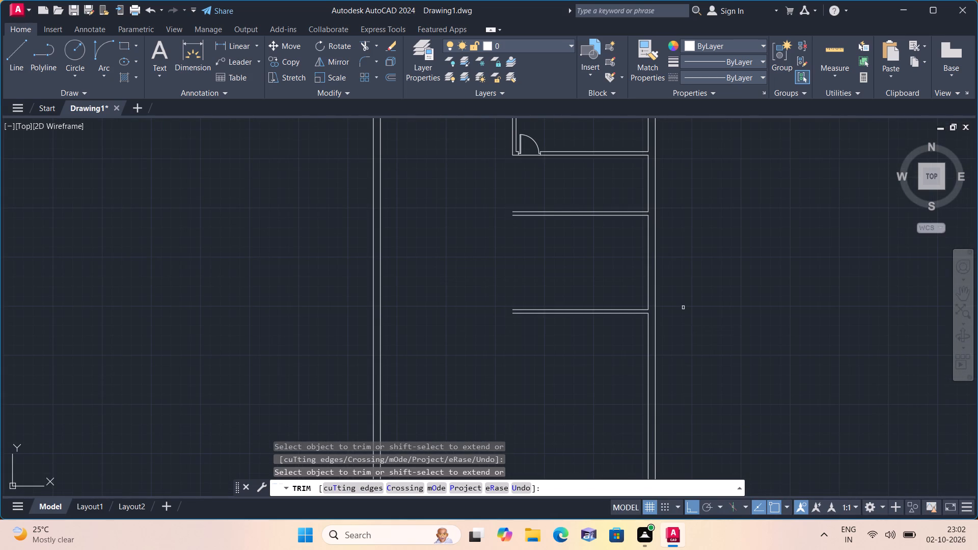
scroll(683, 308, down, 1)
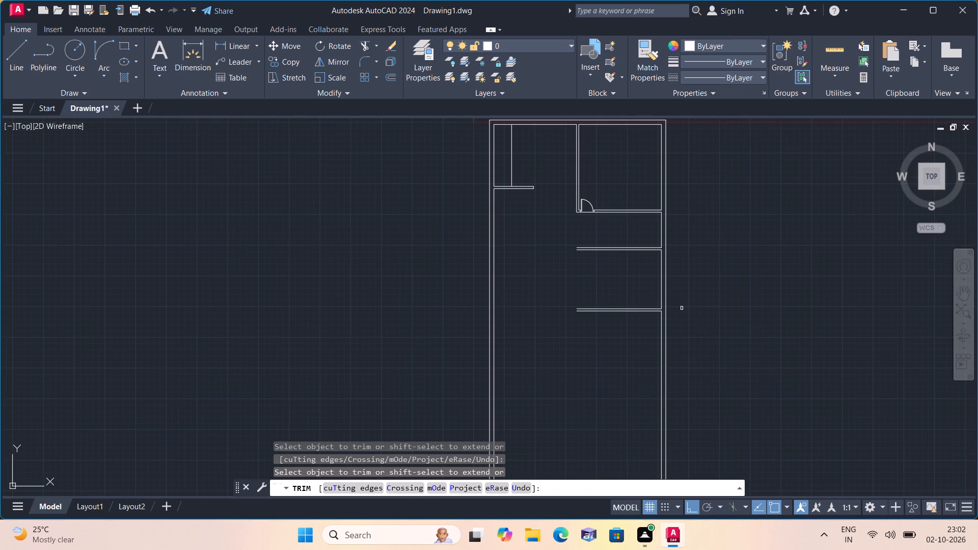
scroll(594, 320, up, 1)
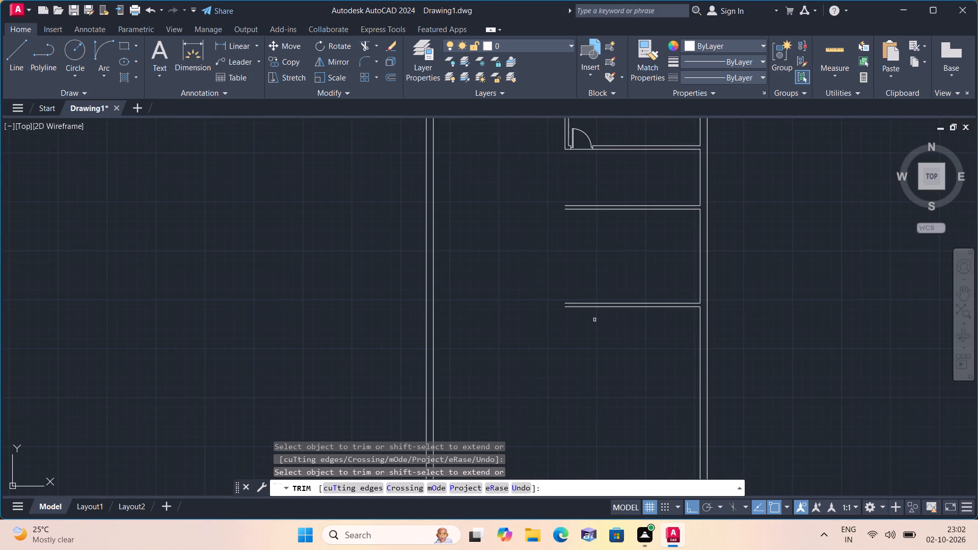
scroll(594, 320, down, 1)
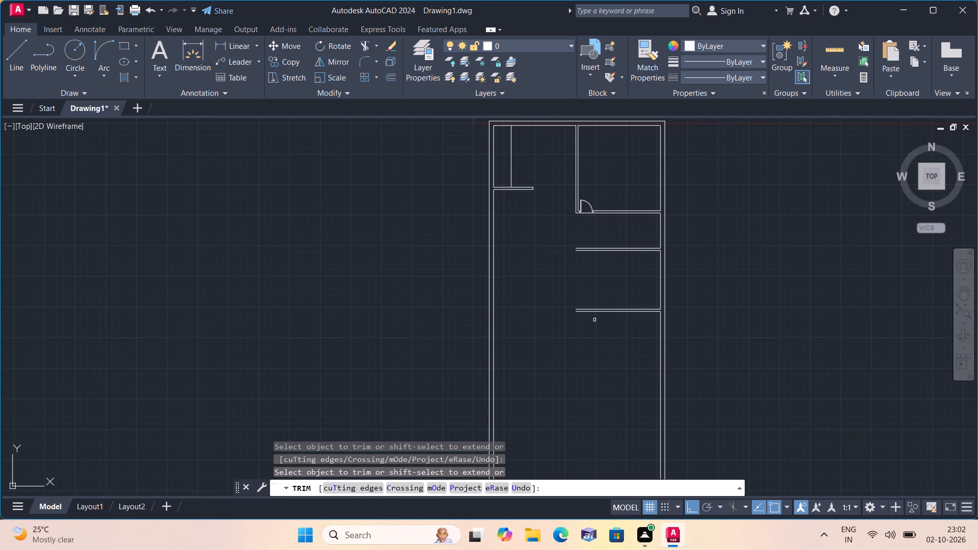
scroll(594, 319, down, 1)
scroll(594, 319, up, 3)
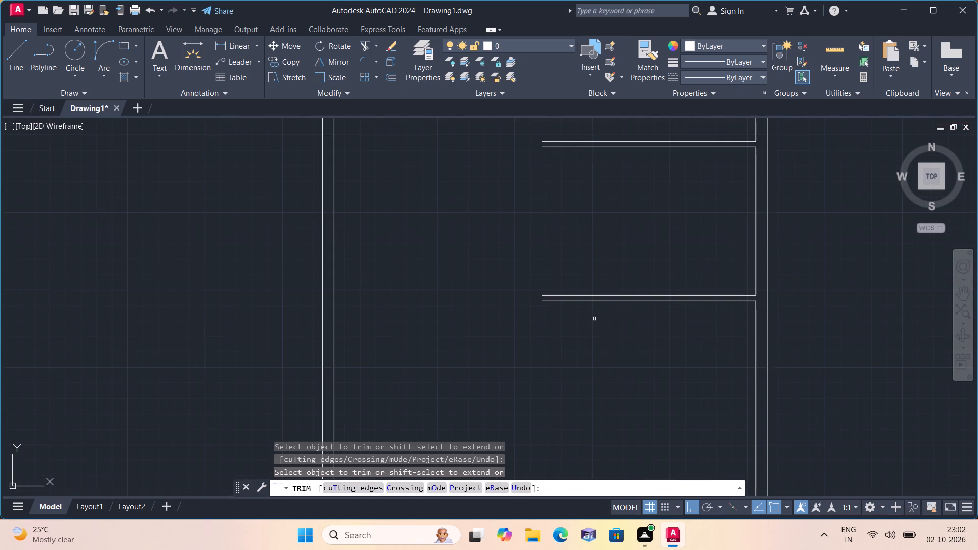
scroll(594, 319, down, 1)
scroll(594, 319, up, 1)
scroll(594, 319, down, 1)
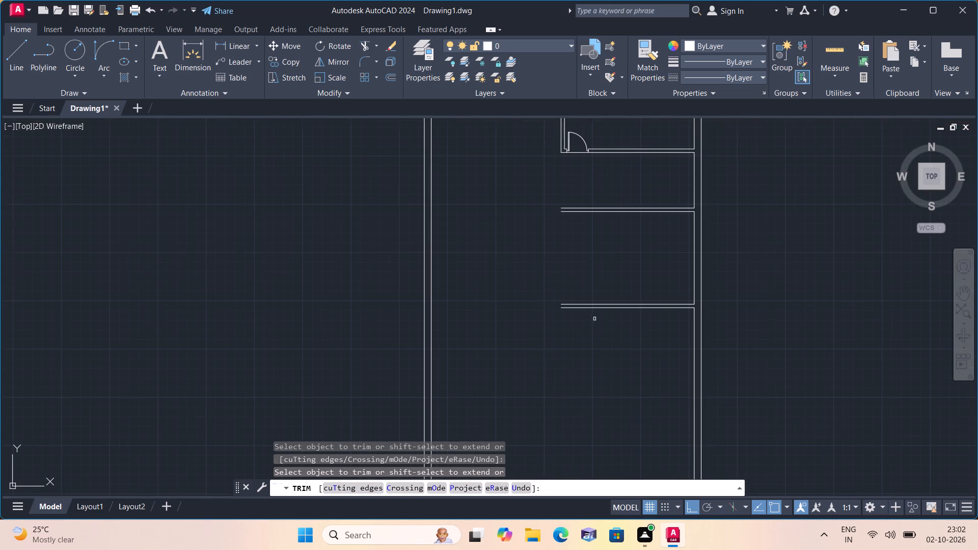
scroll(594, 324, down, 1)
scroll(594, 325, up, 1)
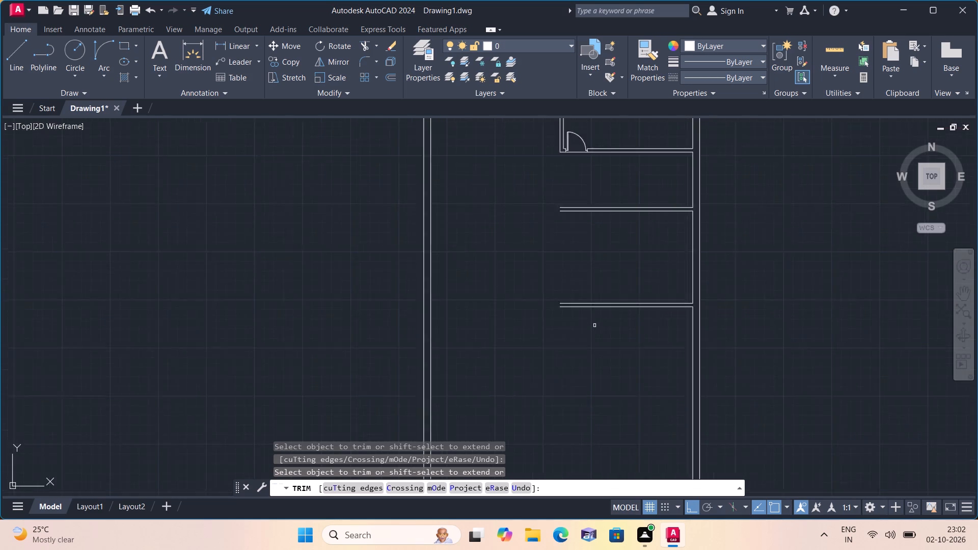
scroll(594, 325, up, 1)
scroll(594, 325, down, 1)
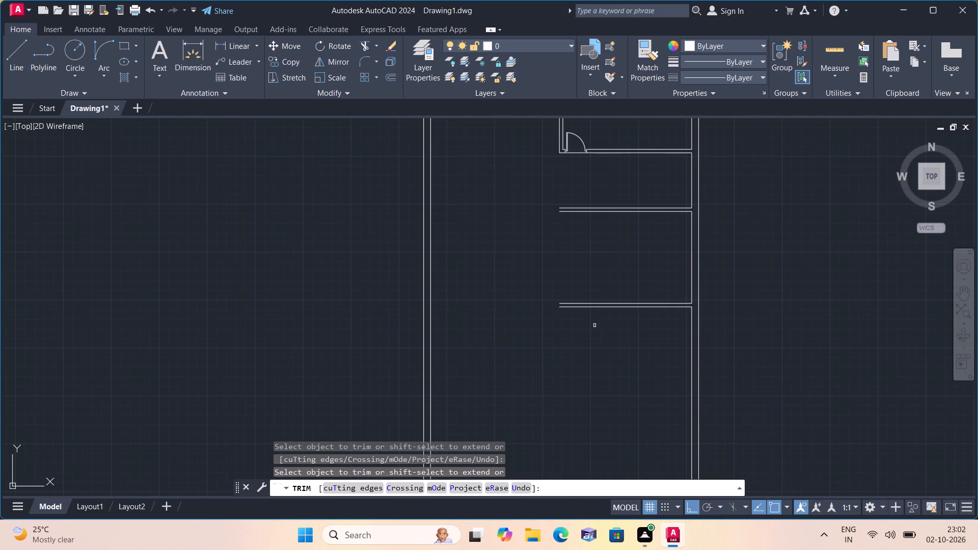
Offset the right outer wall's inner line 6' to the left in the narrow room just below the door.
key(space)
text(off)
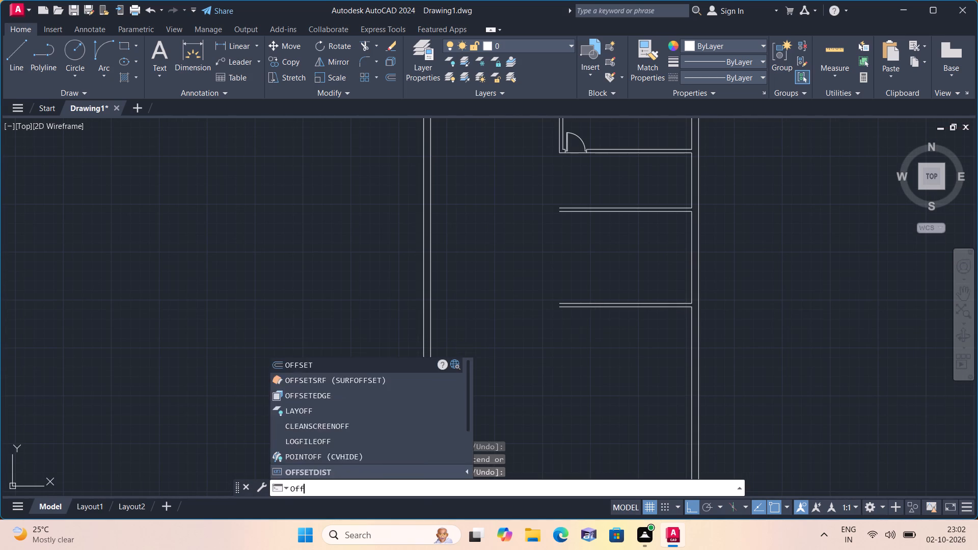
key(space)
text(6')
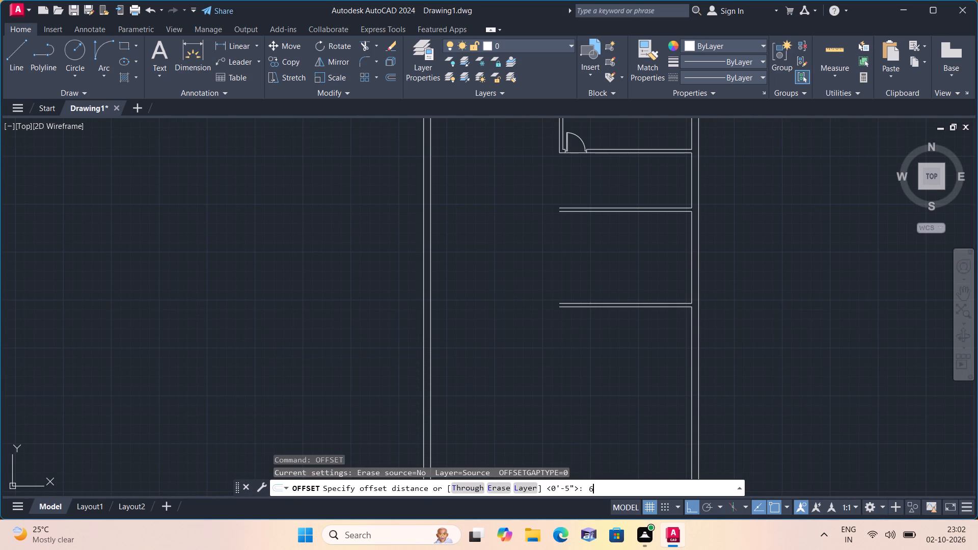
key(space)
scroll(672, 229, down, 1)
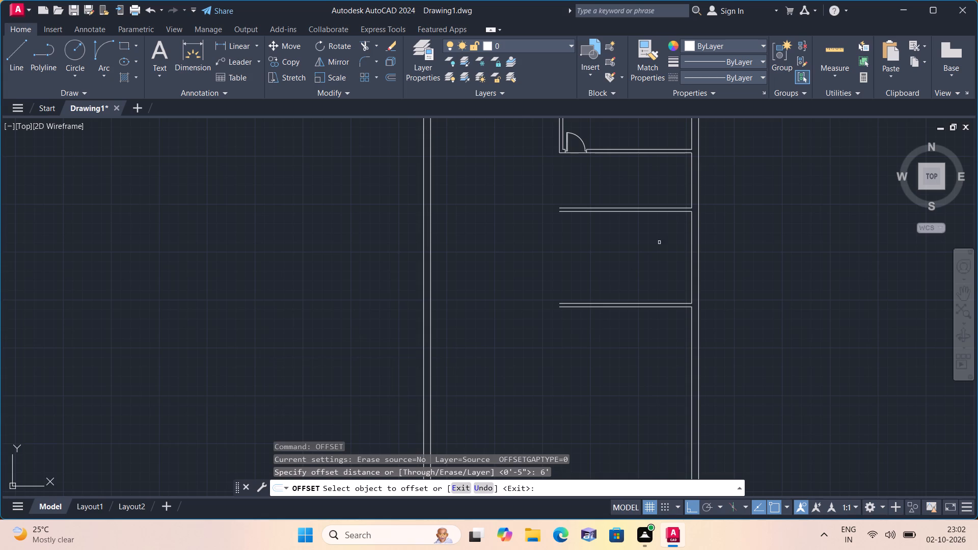
scroll(684, 195, up, 1)
click(685, 192)
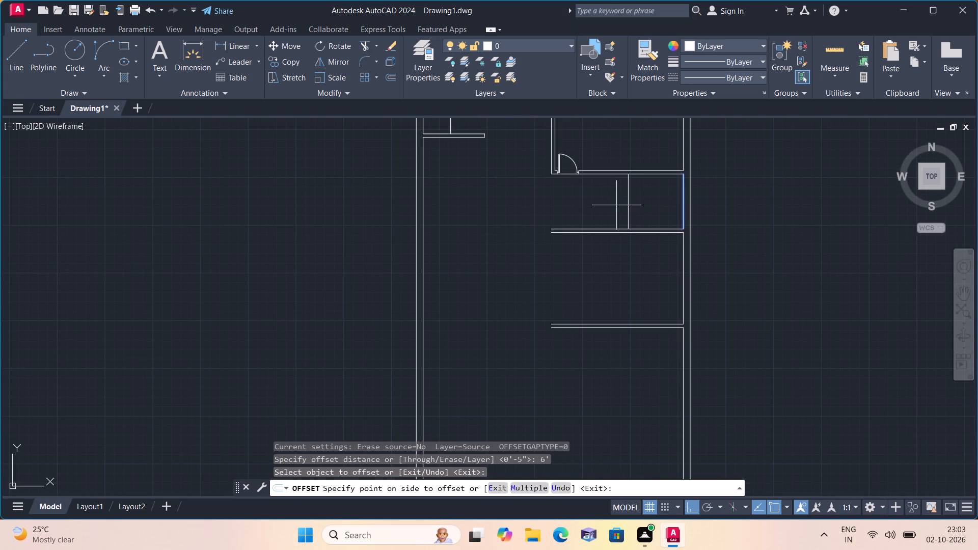
click(592, 196)
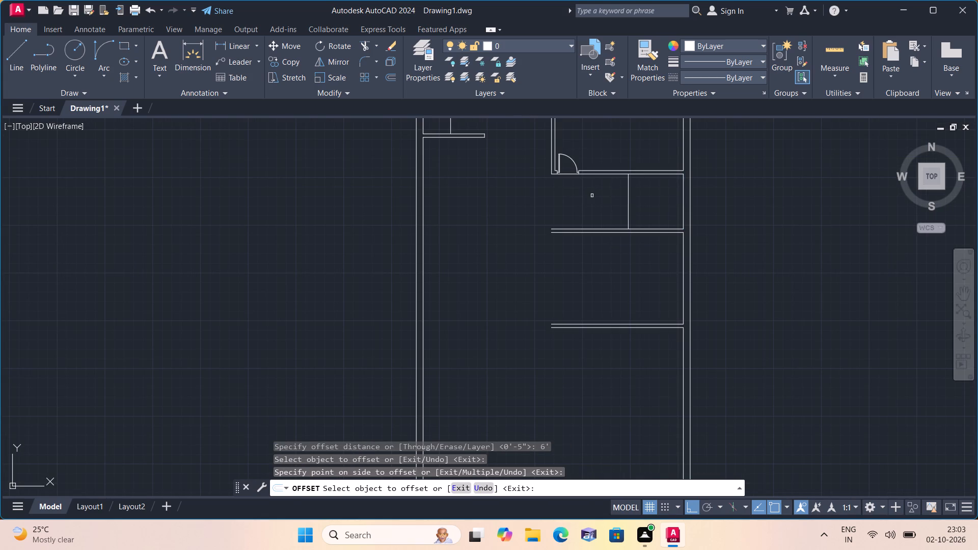
key(space)
Offset the right outer wall's inner line 10' to the left in the room between the two new horizontal partitions.
key(space)
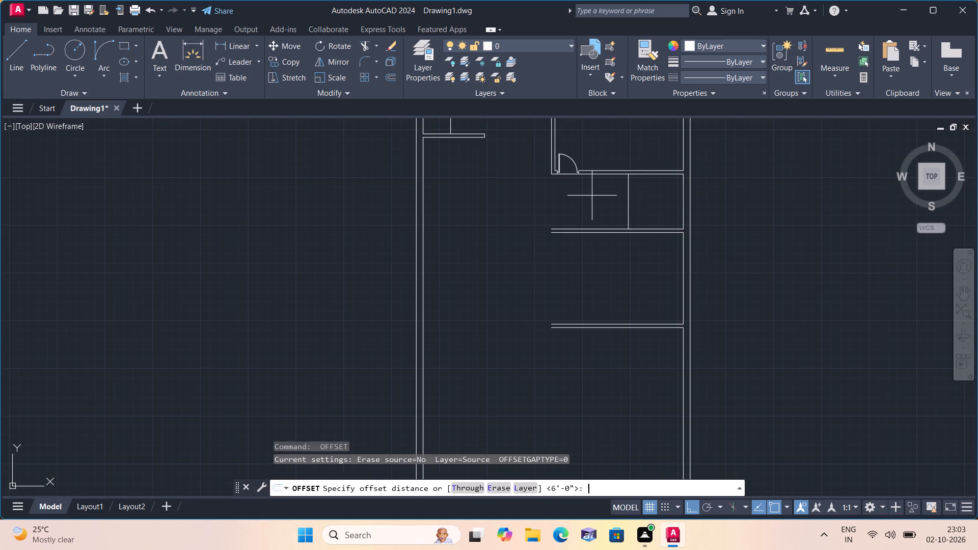
text(10')
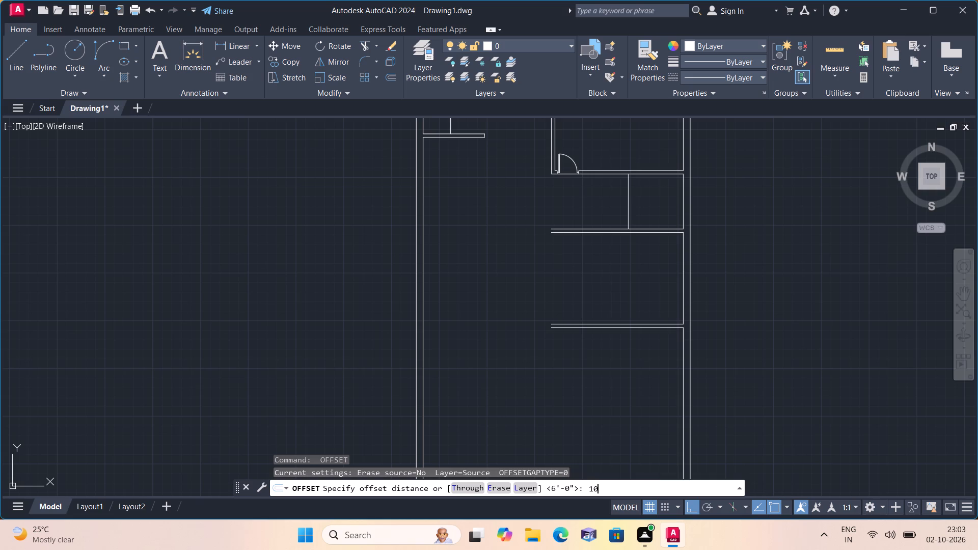
key(space)
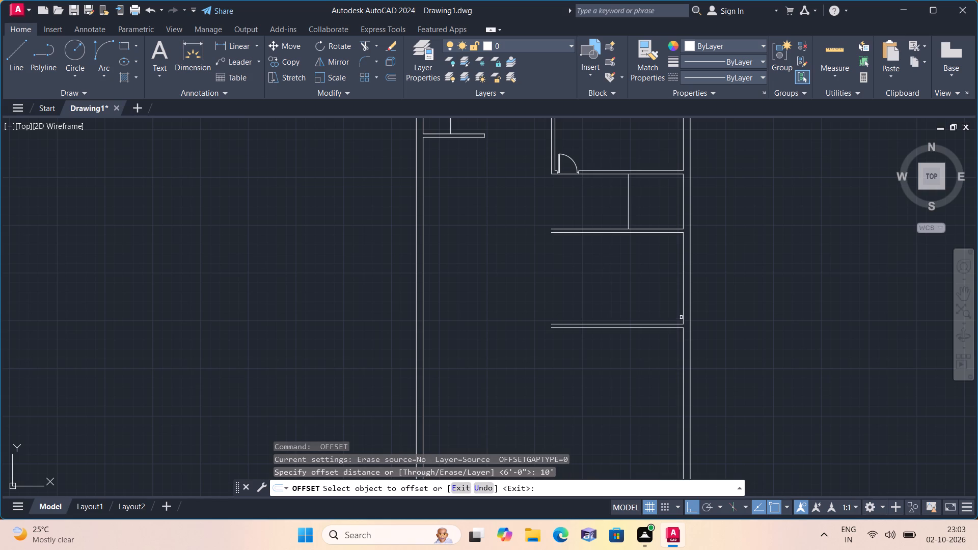
click(682, 304)
click(612, 288)
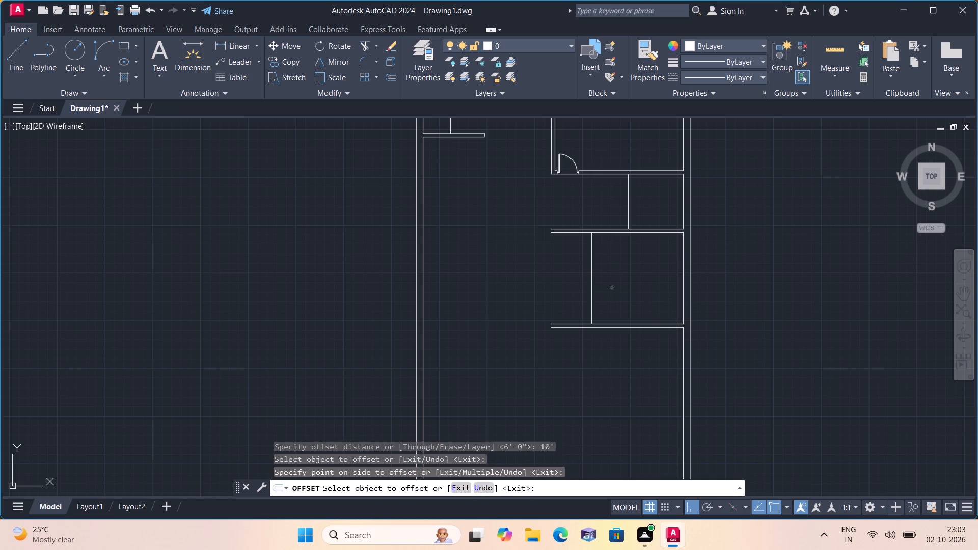
key(space)
Offset both new vertical lines 4.5" to the left to form partitions in the two rooms.
key(space)
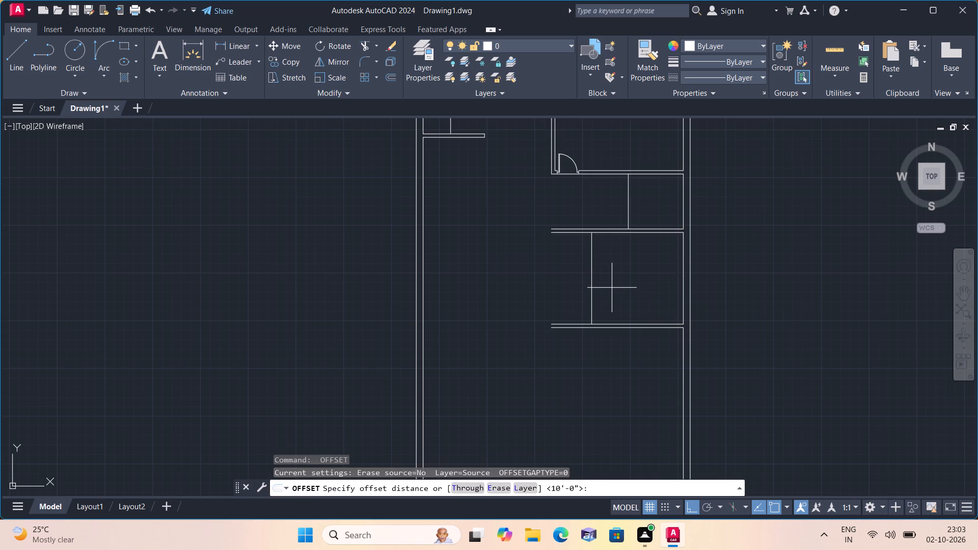
text(4.5")
key(space)
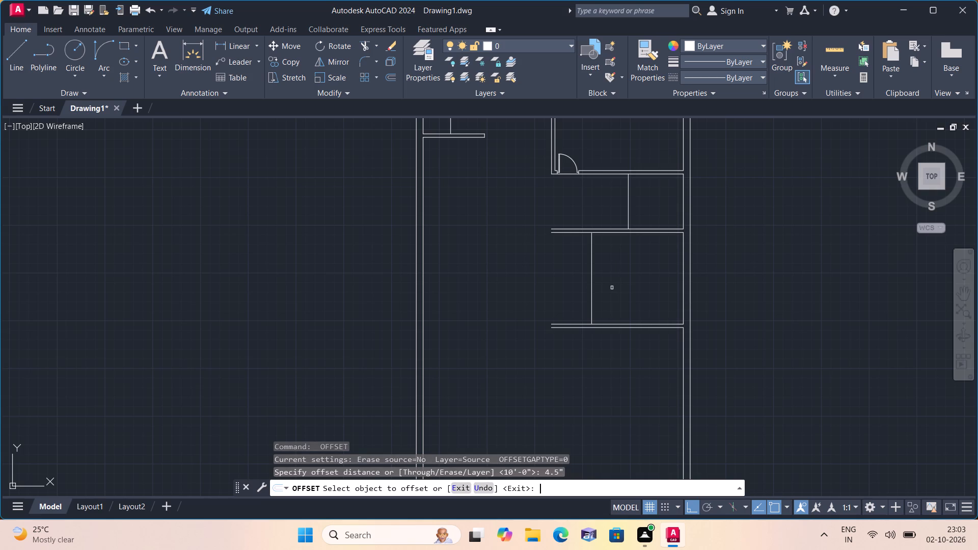
click(588, 253)
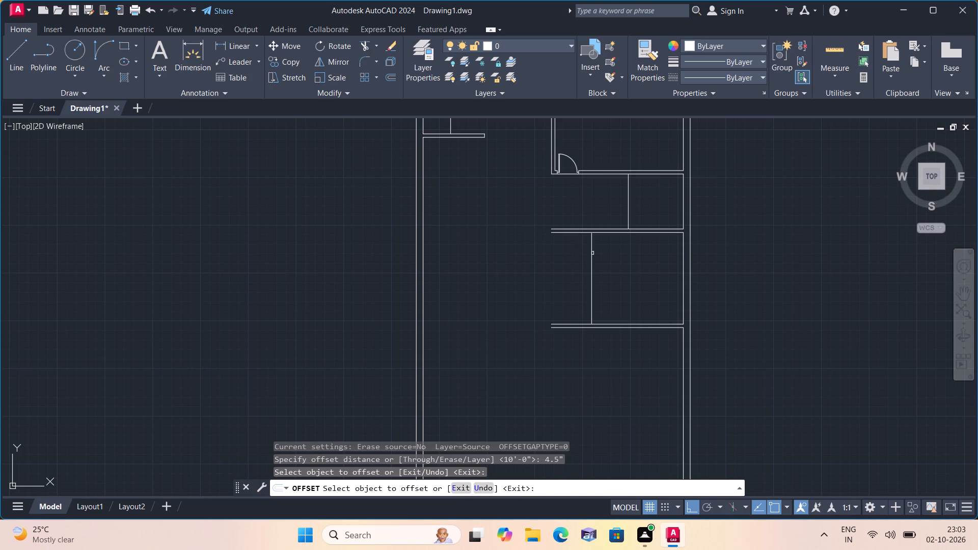
click(591, 252)
click(546, 250)
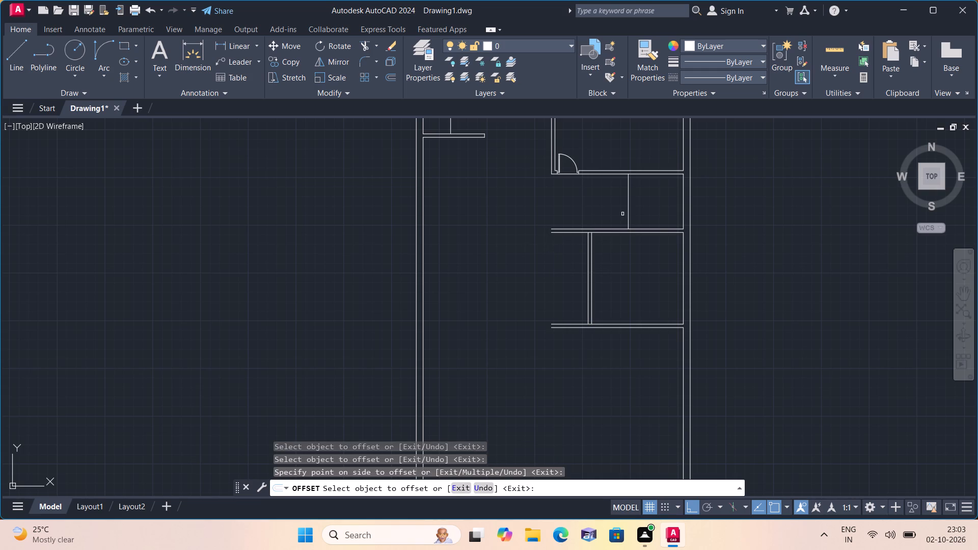
click(629, 213)
click(577, 203)
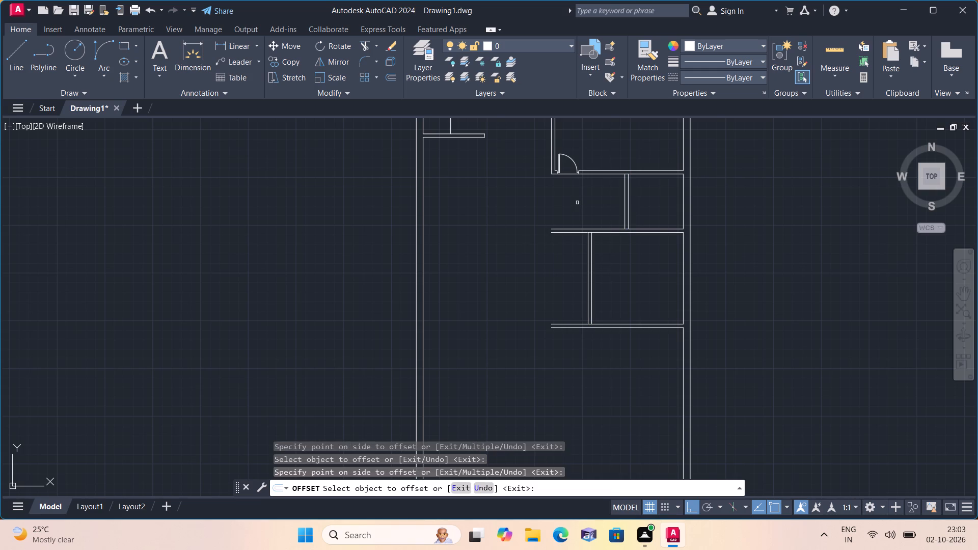
key(space)
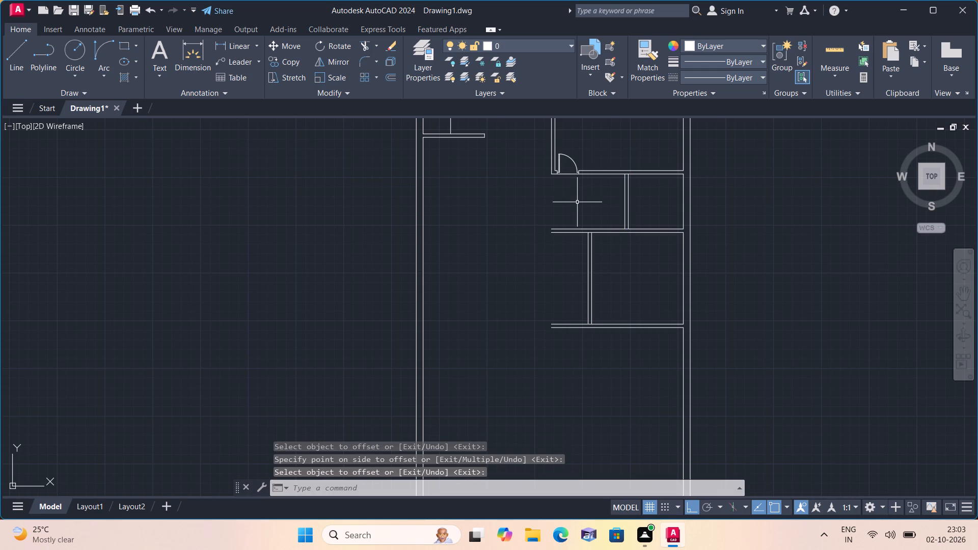
key(Escape)
Extend both lines of the lower vertical partition to the far faces of the horizontal partitions above and below it.
text(exte)
key(space)
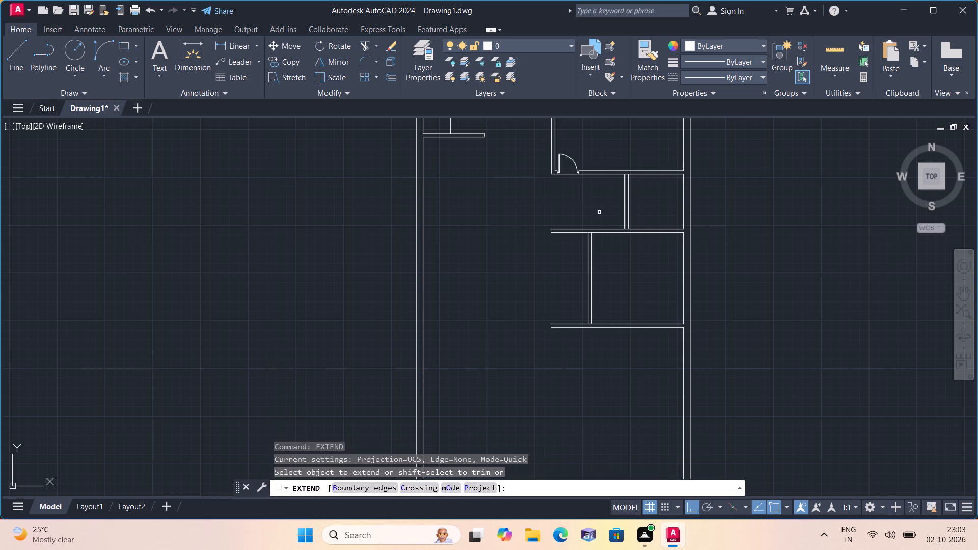
click(606, 261)
click(577, 241)
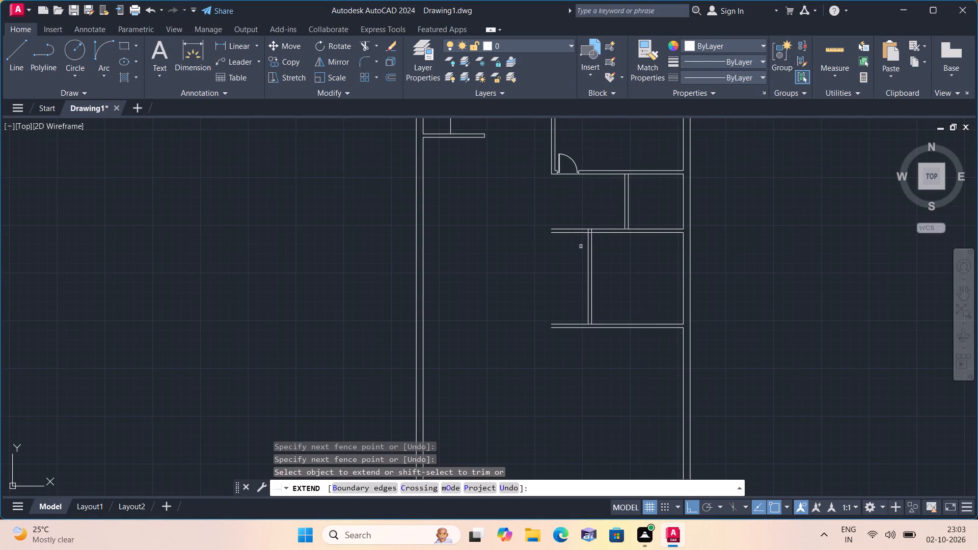
click(621, 278)
click(574, 315)
Extend both lines of the upper vertical partition to the far faces of the horizontal partitions above and below it.
click(630, 199)
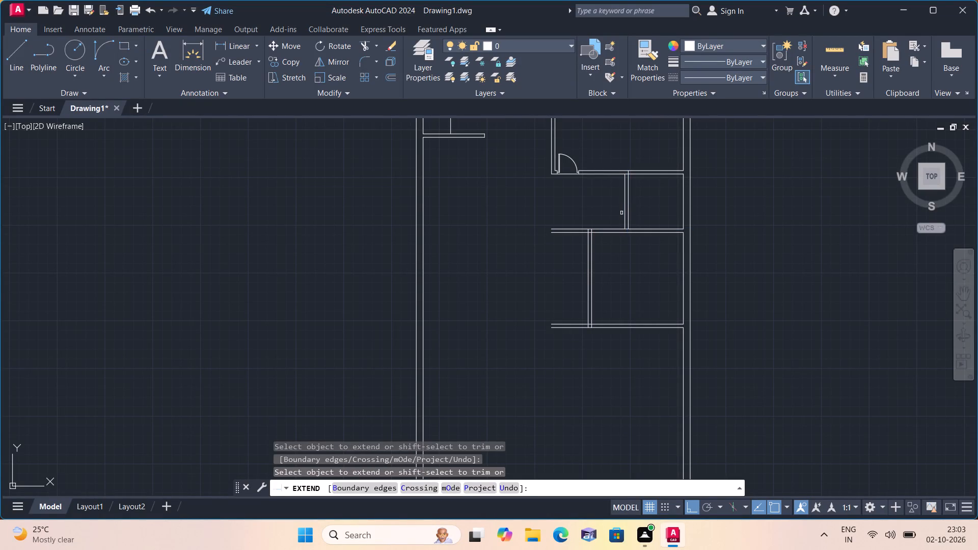
click(621, 213)
click(625, 193)
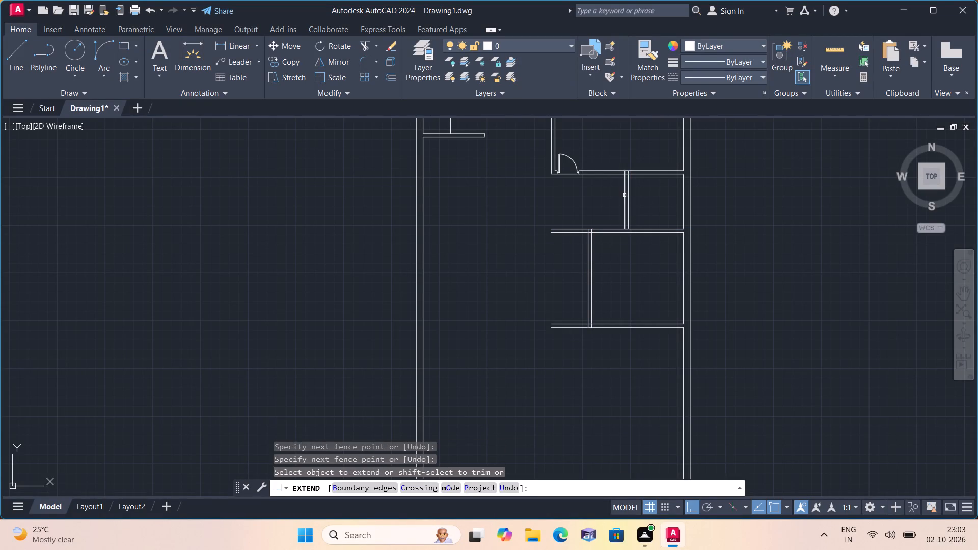
click(621, 205)
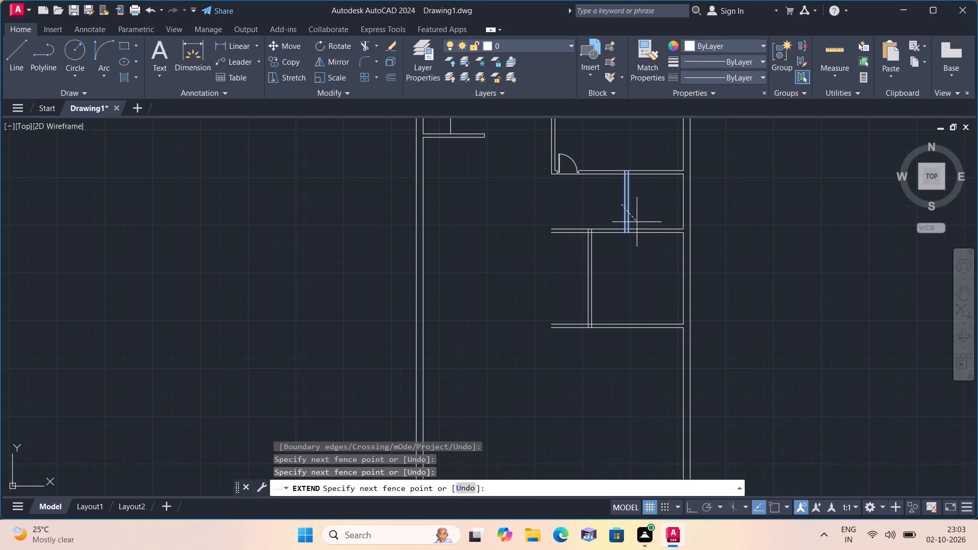
click(637, 222)
key(space)
key(Escape)
key(space)
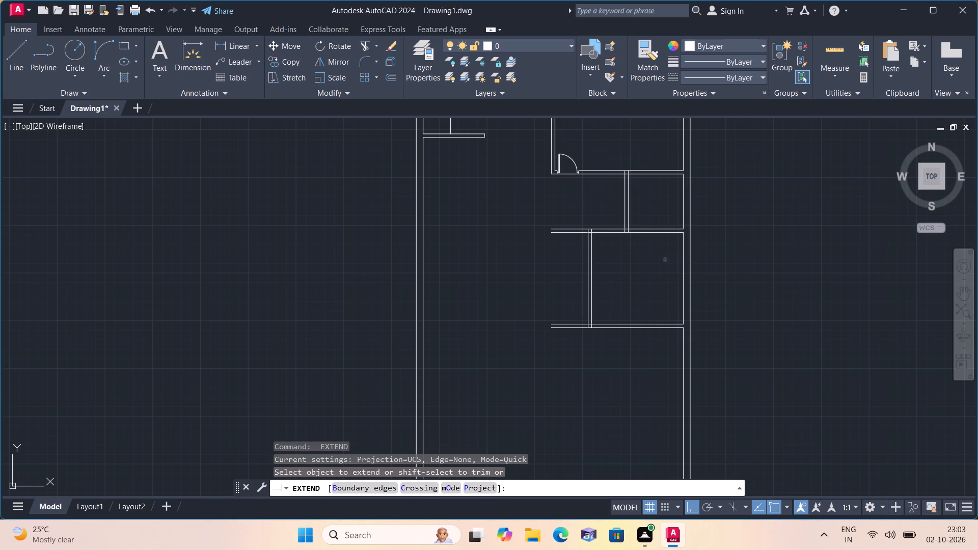
key(Escape)
Trim the overhanging left ends of the two lower horizontal partitions back to the lower vertical partition's outer line.
text(trim)
key(space)
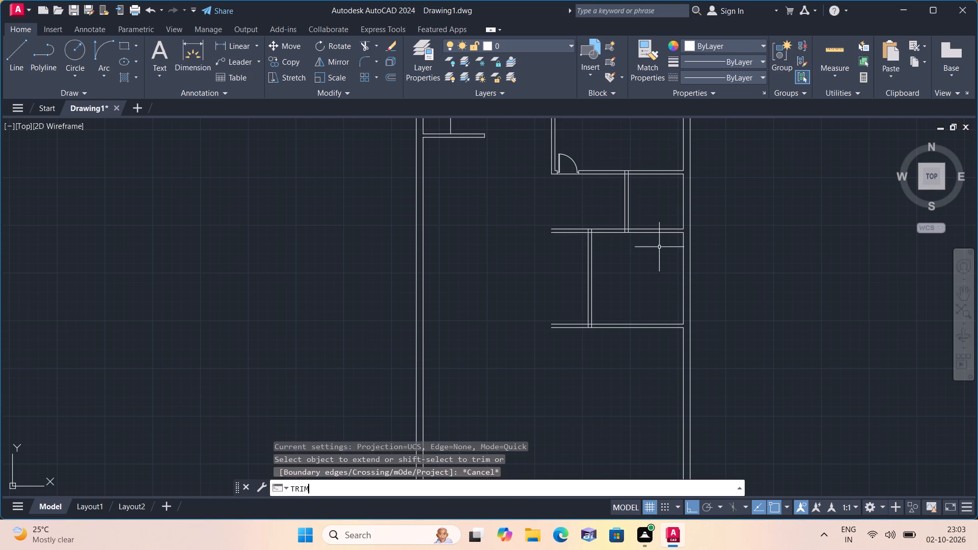
click(529, 203)
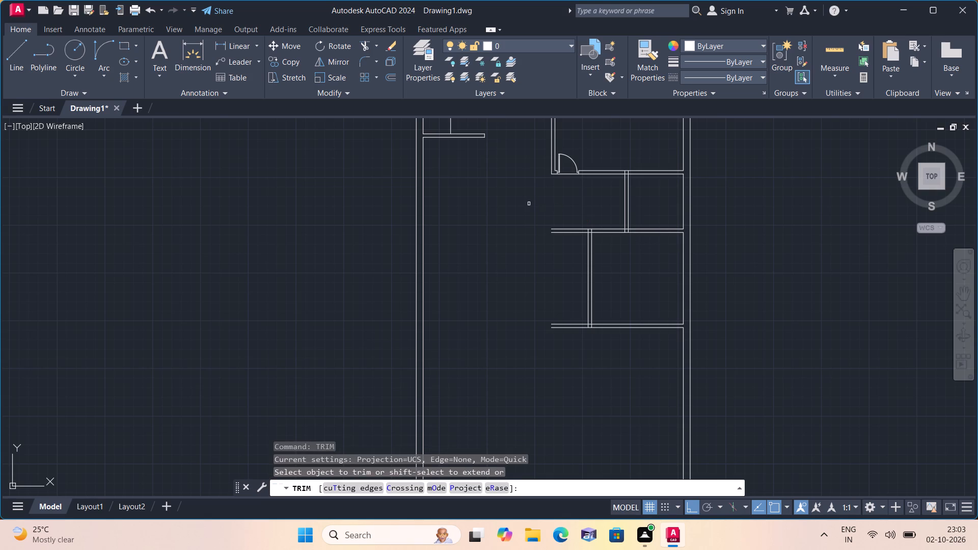
double_click(560, 244)
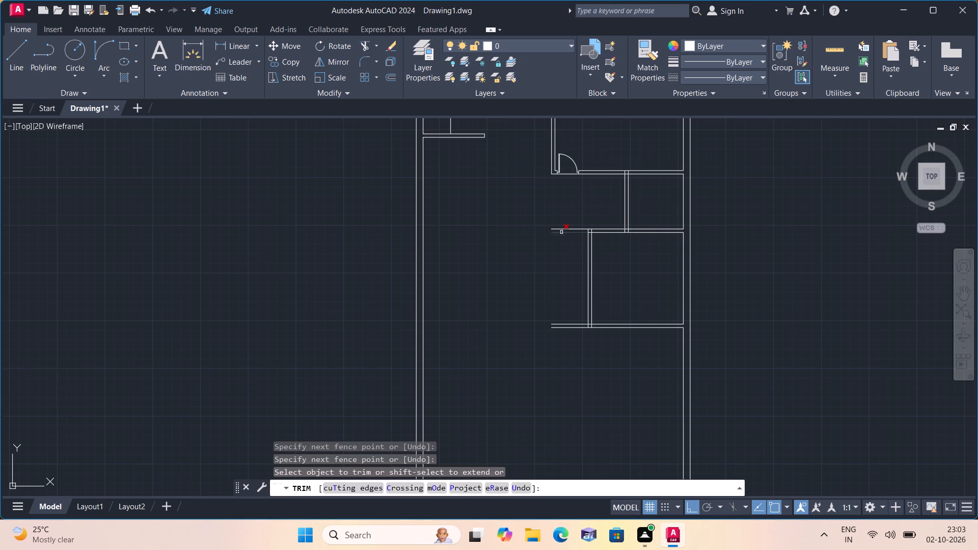
click(562, 222)
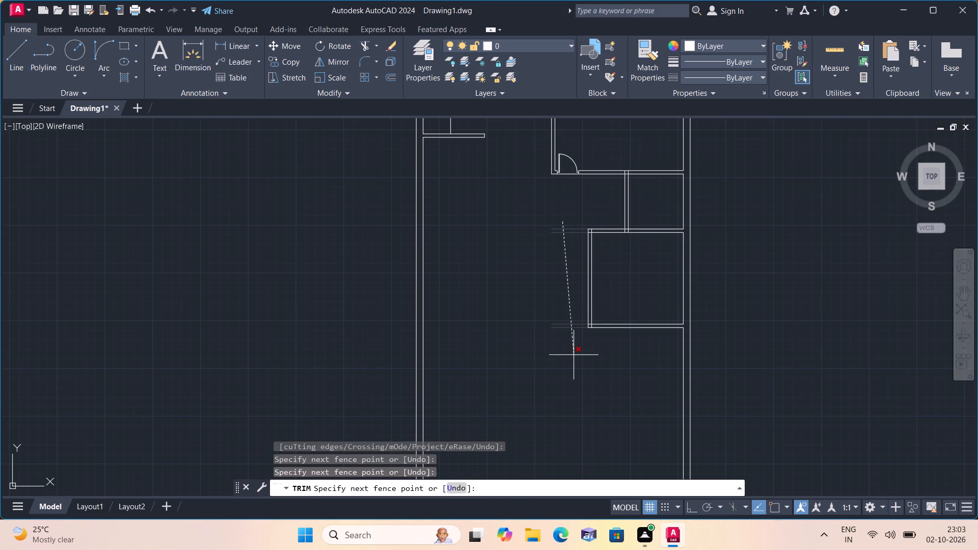
click(574, 355)
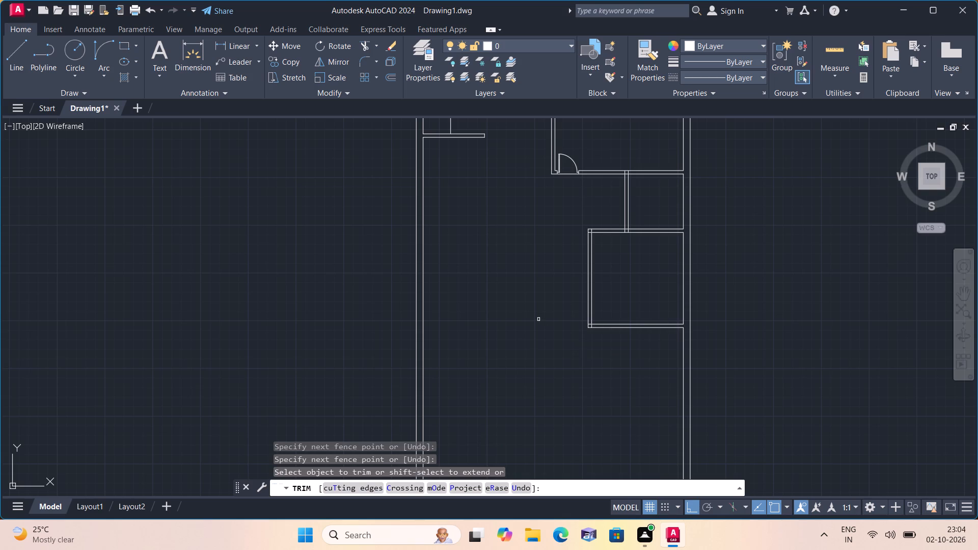
Trim the crossing lines where the upper vertical partition meets the horizontal wall beside the door, opening the T-junction.
scroll(538, 319, down, 1)
scroll(538, 319, up, 1)
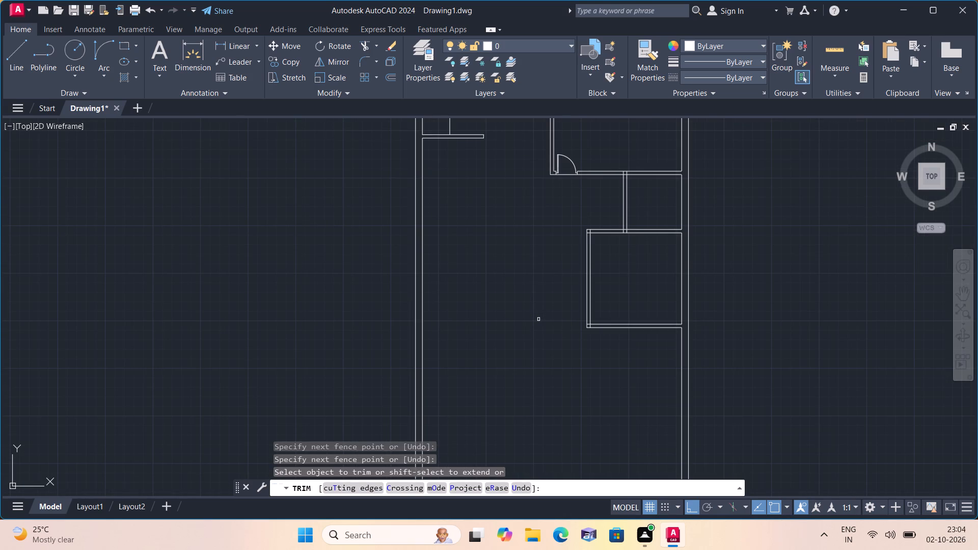
scroll(538, 319, down, 1)
scroll(538, 319, up, 1)
scroll(538, 319, down, 1)
scroll(538, 319, up, 1)
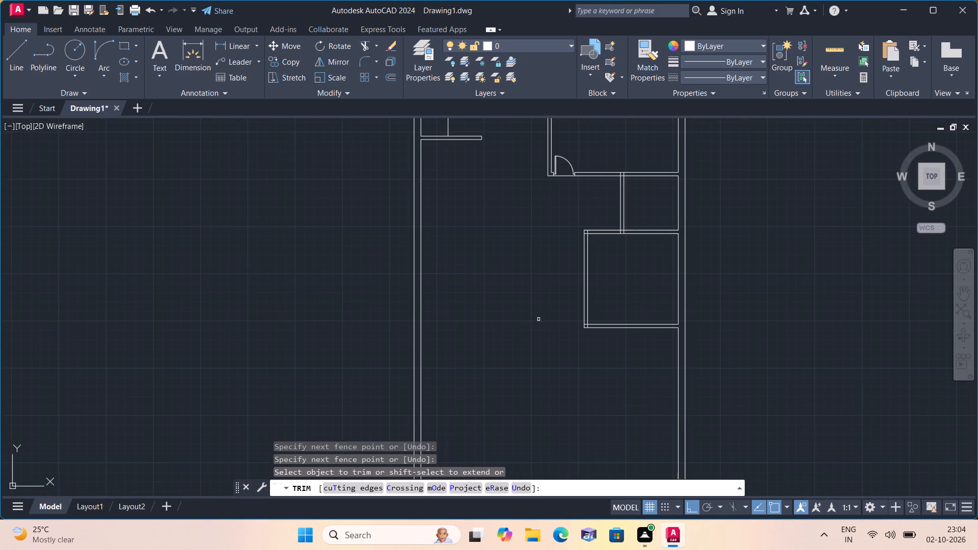
scroll(538, 319, down, 1)
scroll(538, 319, up, 2)
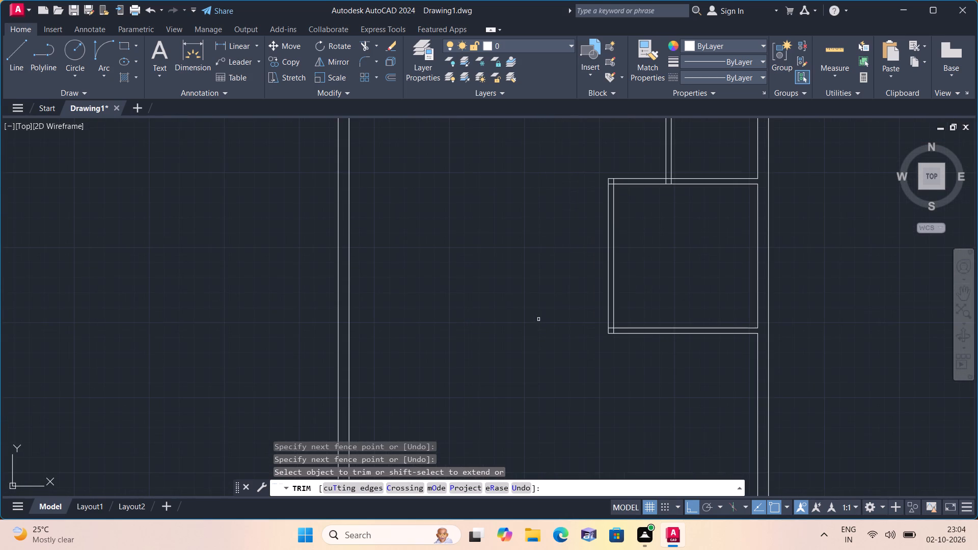
middle_drag(667, 232, 659, 250)
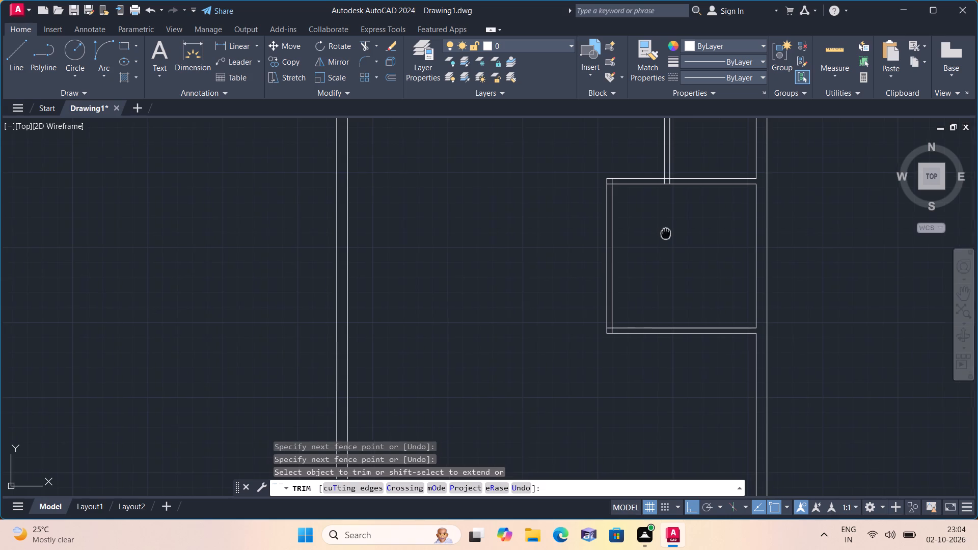
middle_drag(659, 250, 647, 401)
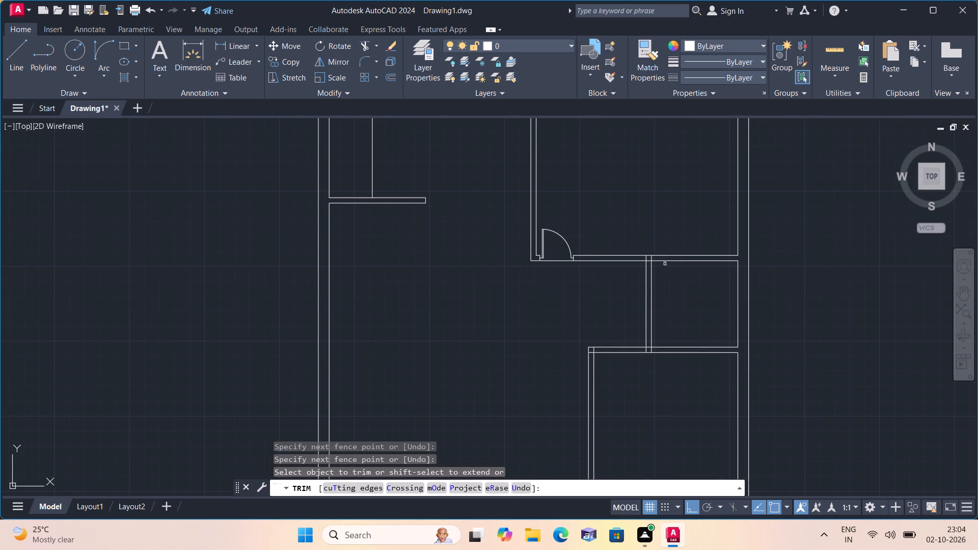
scroll(658, 261, up, 2)
click(654, 256)
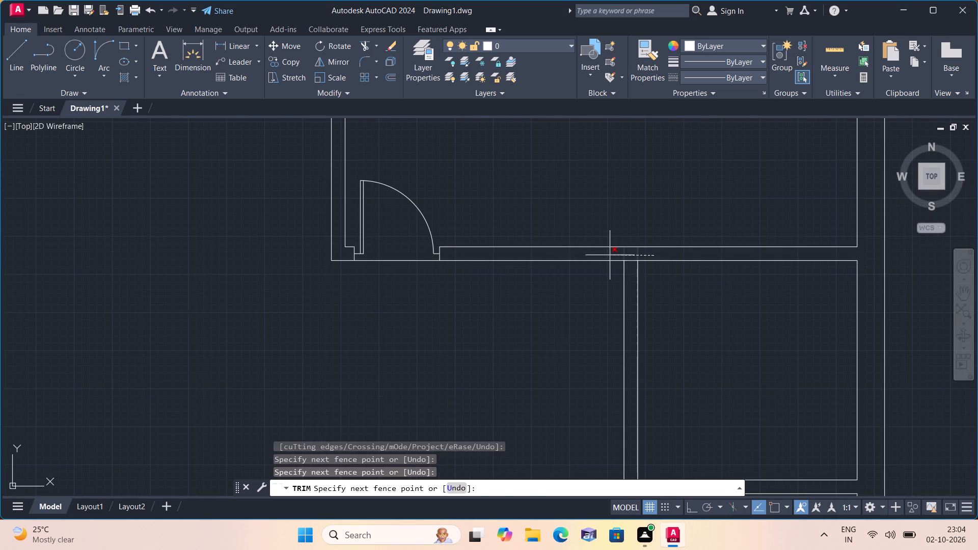
click(610, 255)
click(635, 260)
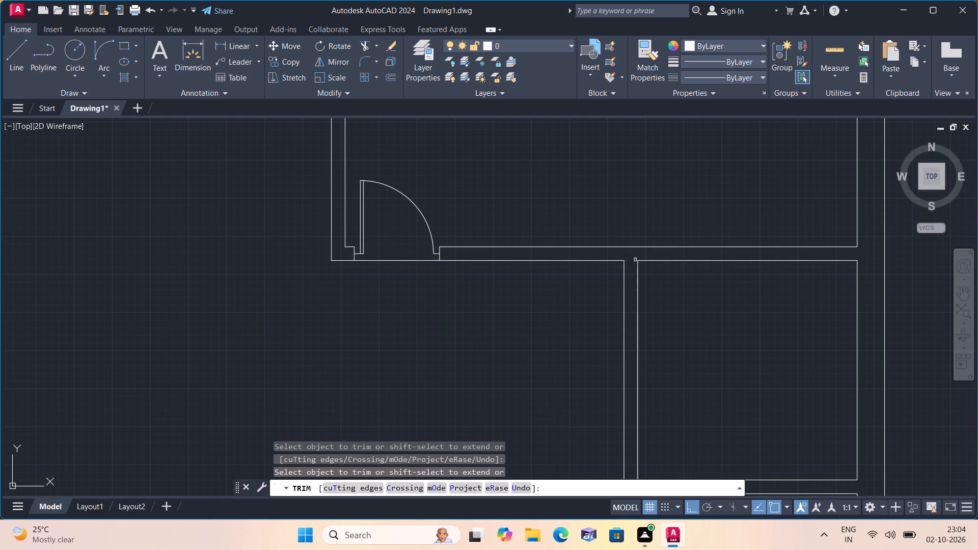
Trim the overlapping inner line ends at the upper-left corner of the lower square room.
scroll(635, 260, down, 1)
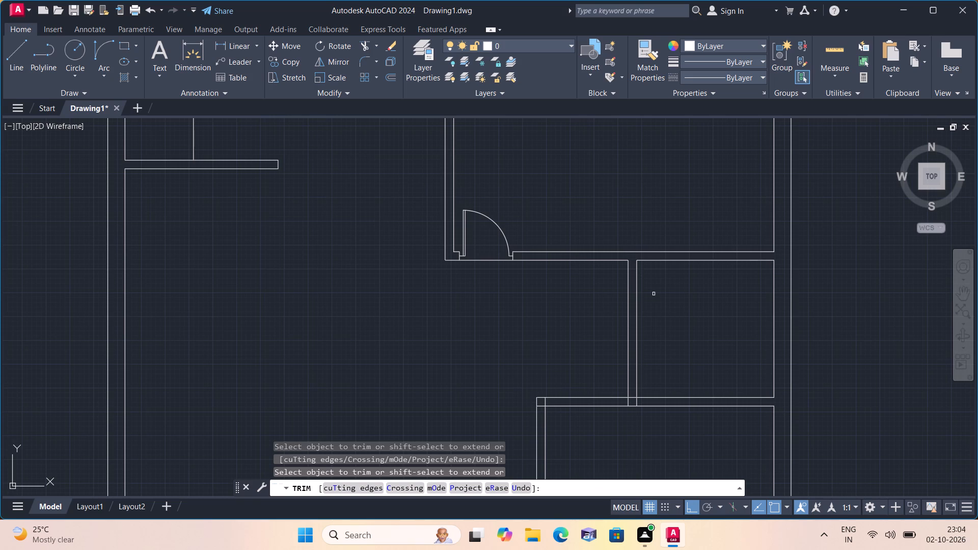
middle_drag(688, 336, 678, 304)
scroll(682, 326, down, 1)
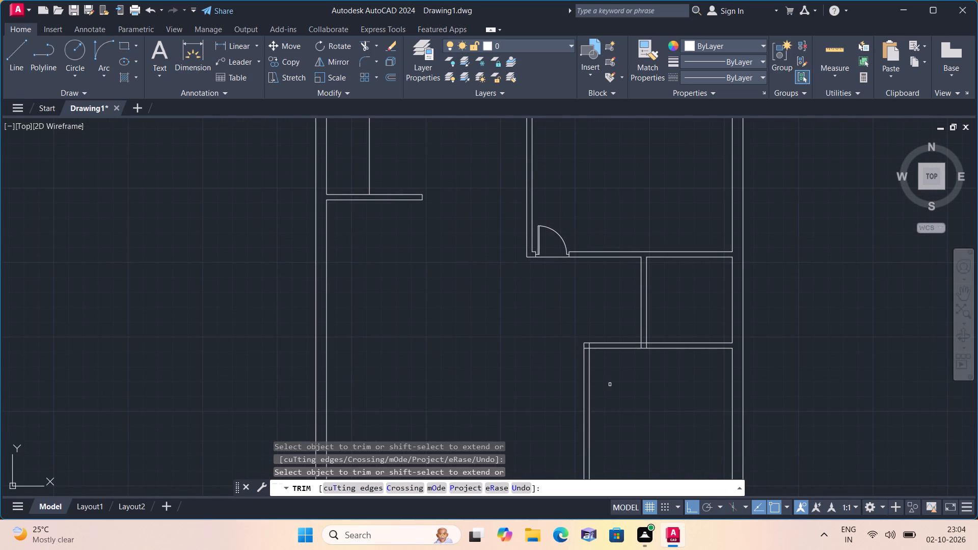
middle_drag(610, 384, 616, 319)
scroll(591, 283, up, 2)
click(591, 283)
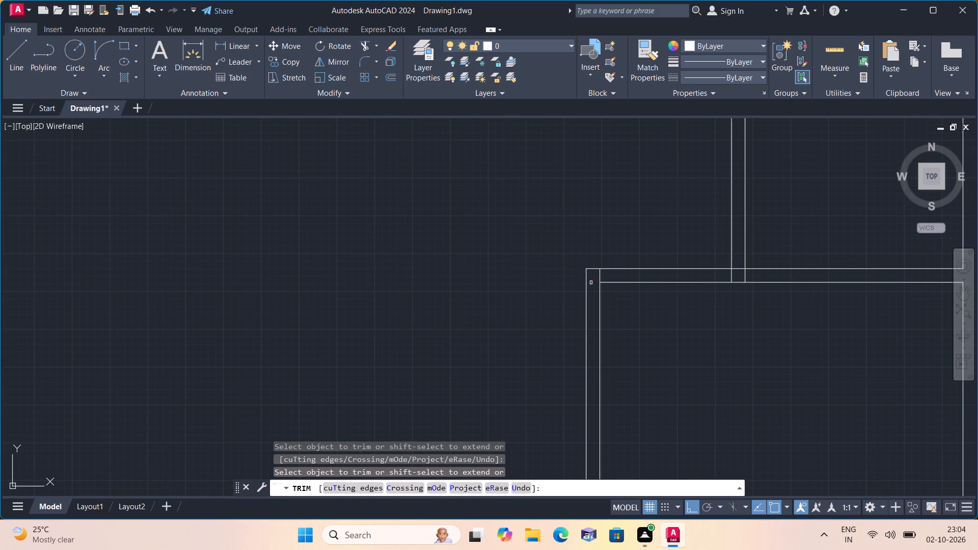
click(601, 277)
Trim the upper vertical partition's two lines where they cross inside the thickness of the lower room's top wall.
click(707, 277)
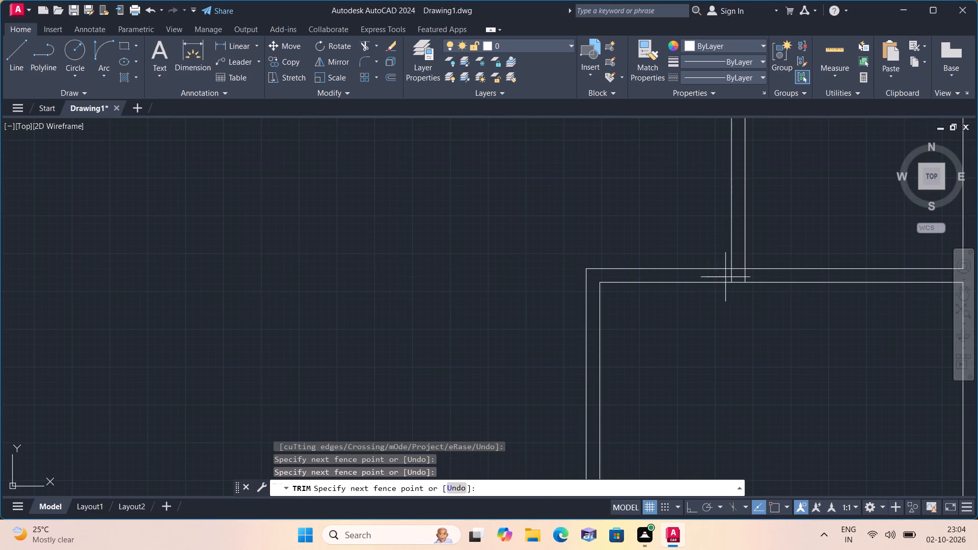
click(765, 276)
Trim the inner vertical line's overlap within the bottom wall at the lower room's lower-left corner.
scroll(740, 305, down, 1)
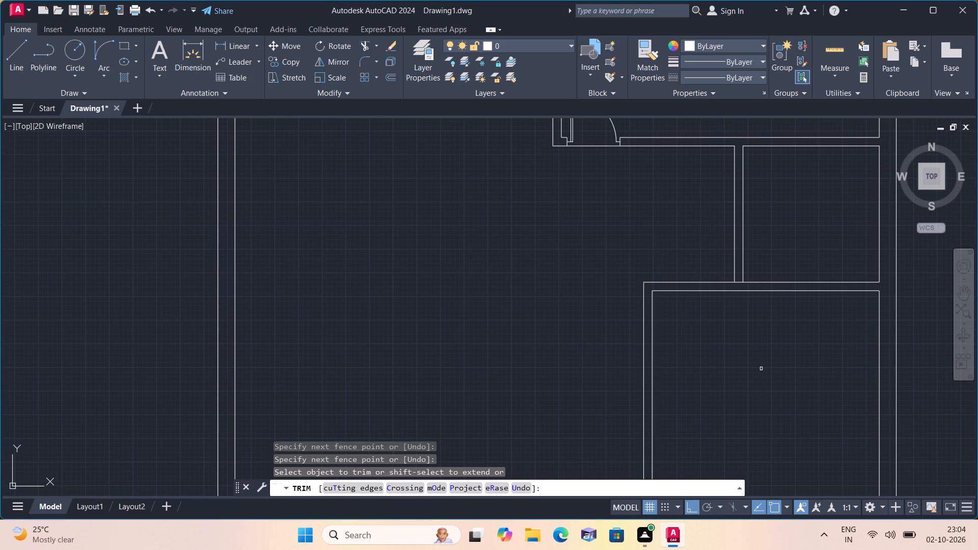
scroll(758, 367, down, 1)
middle_drag(744, 381, 713, 278)
scroll(743, 382, down, 1)
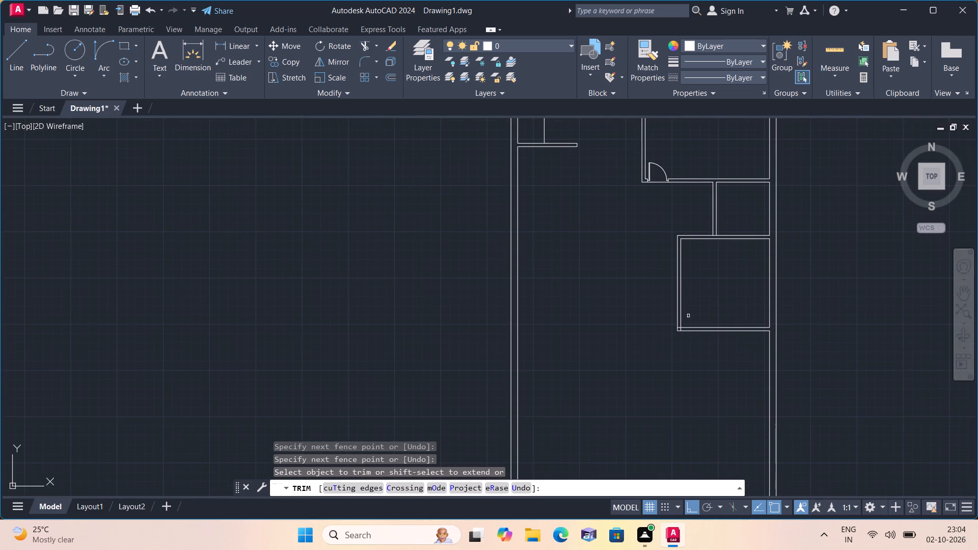
scroll(667, 347, up, 3)
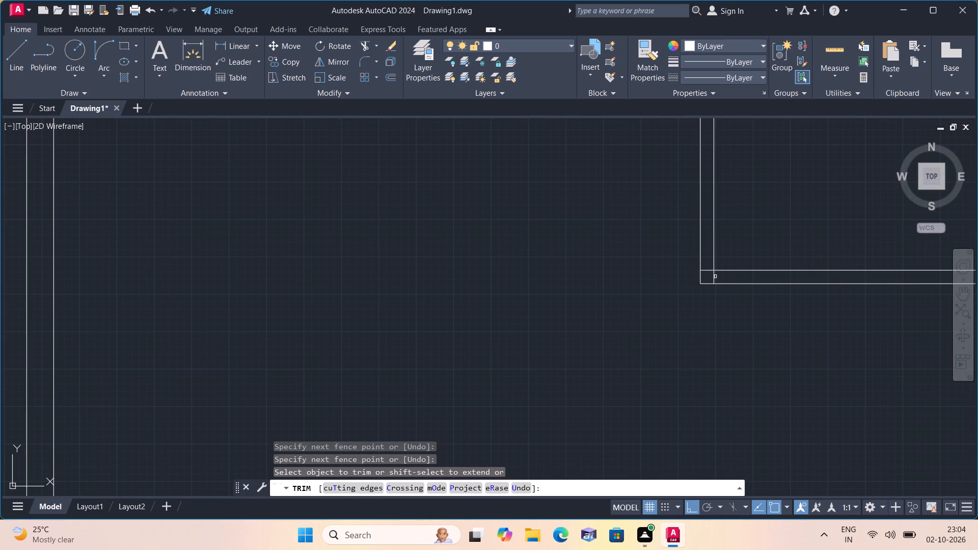
click(713, 274)
scroll(713, 274, down, 1)
scroll(576, 357, down, 1)
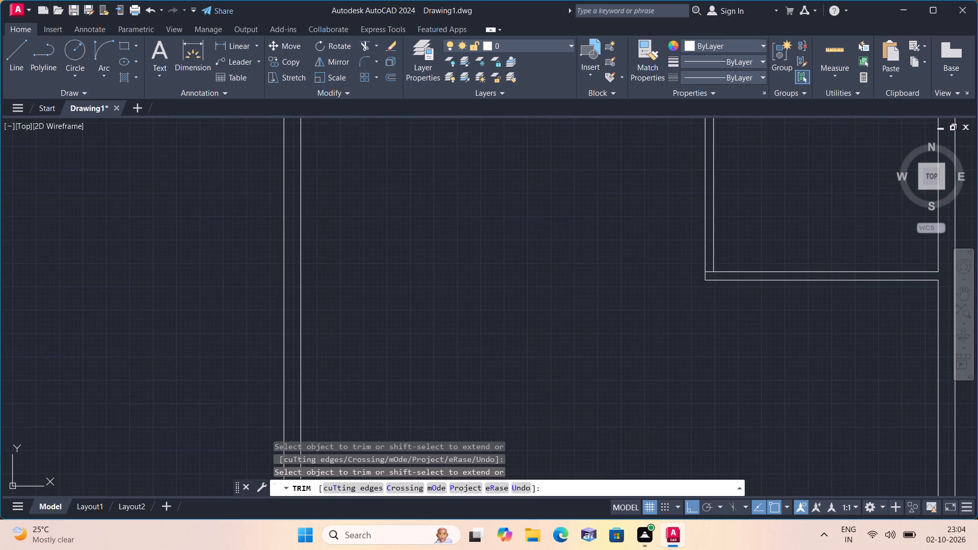
middle_drag(572, 358, 555, 289)
scroll(572, 358, down, 1)
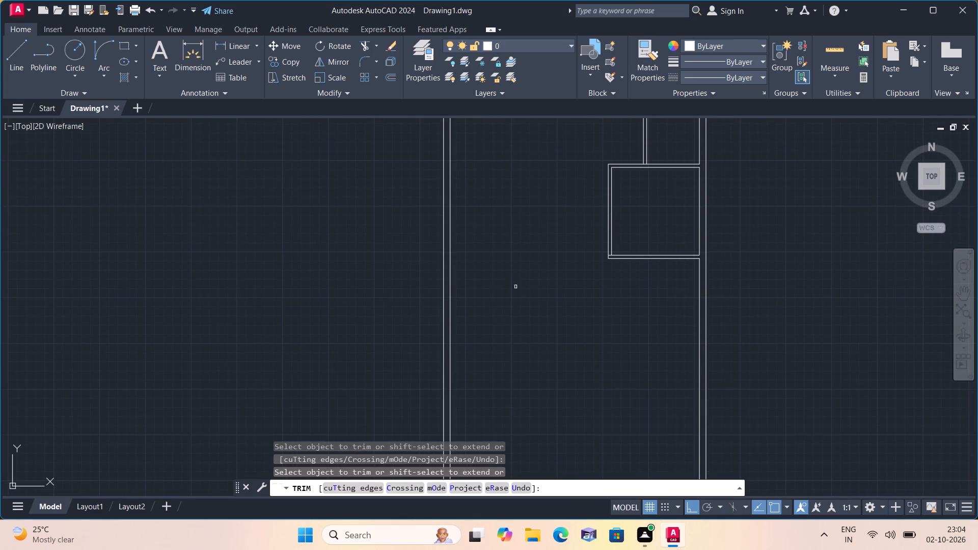
scroll(467, 291, down, 1)
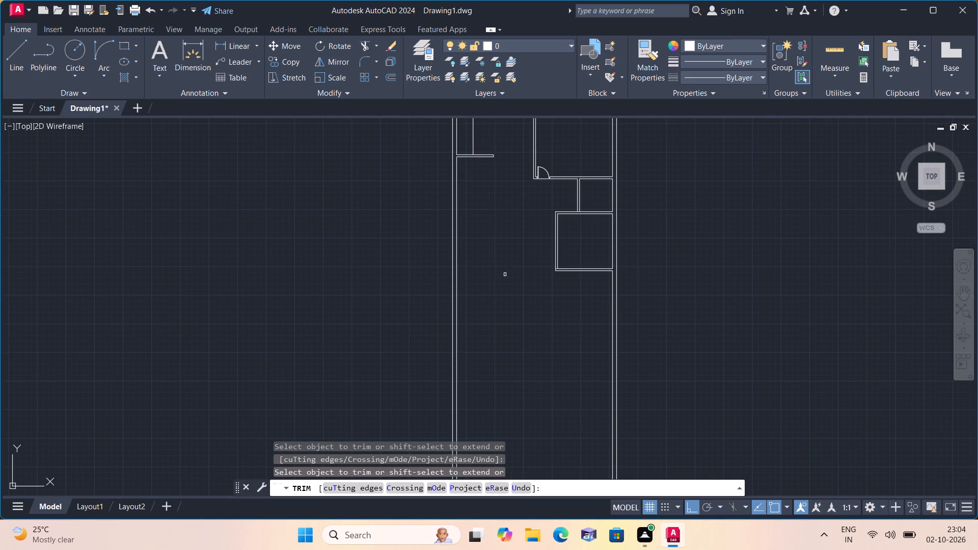
key(space)
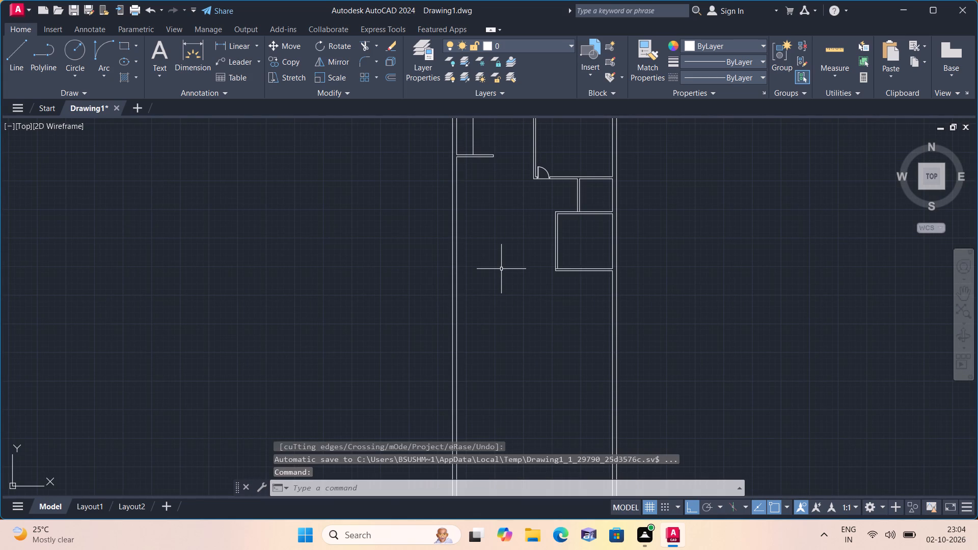
Offset the lower line of the short horizontal partition on the left outer wall 10' downward.
text(off)
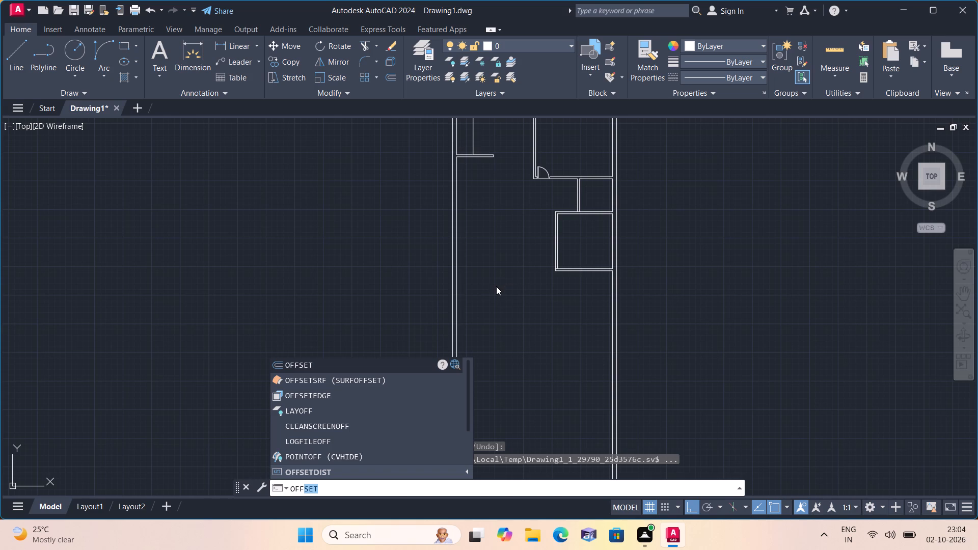
key(space)
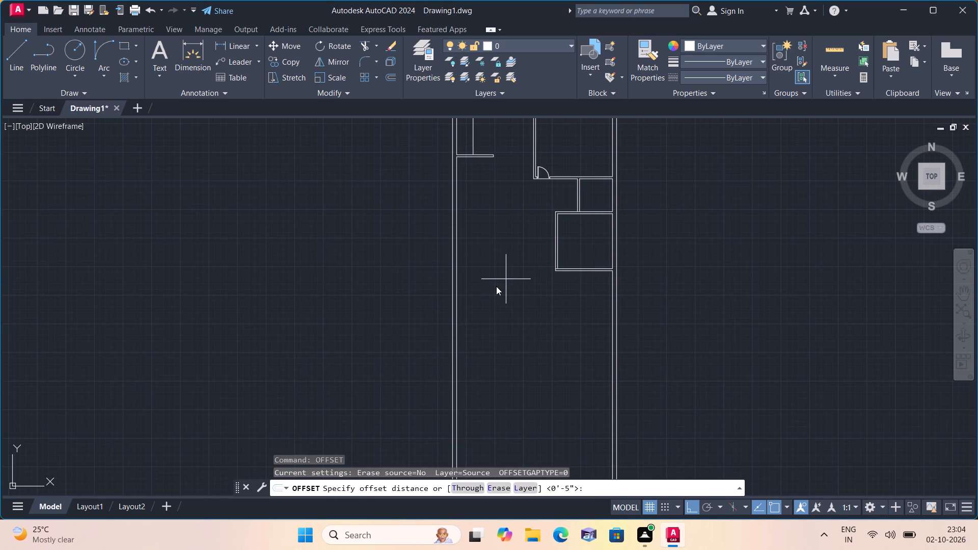
text(10')
key(space)
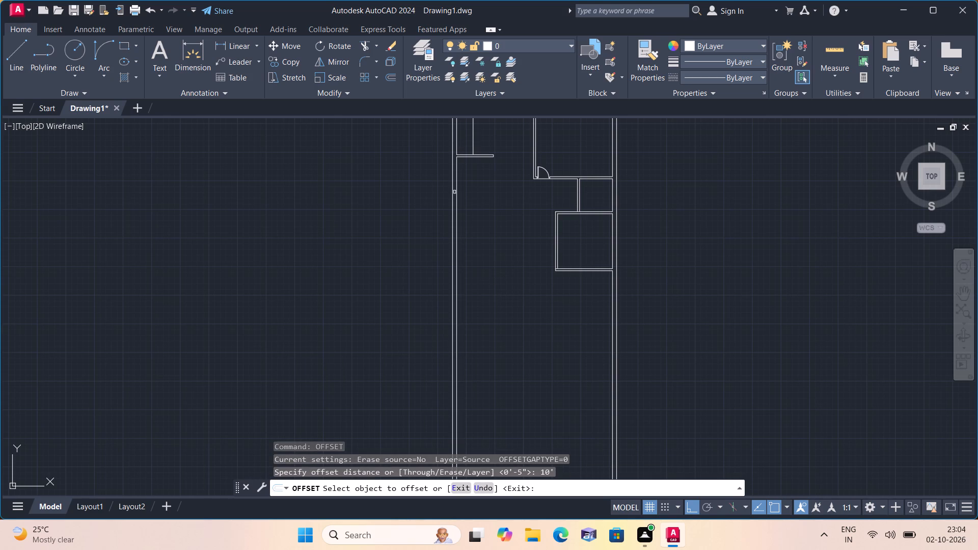
scroll(464, 164, up, 2)
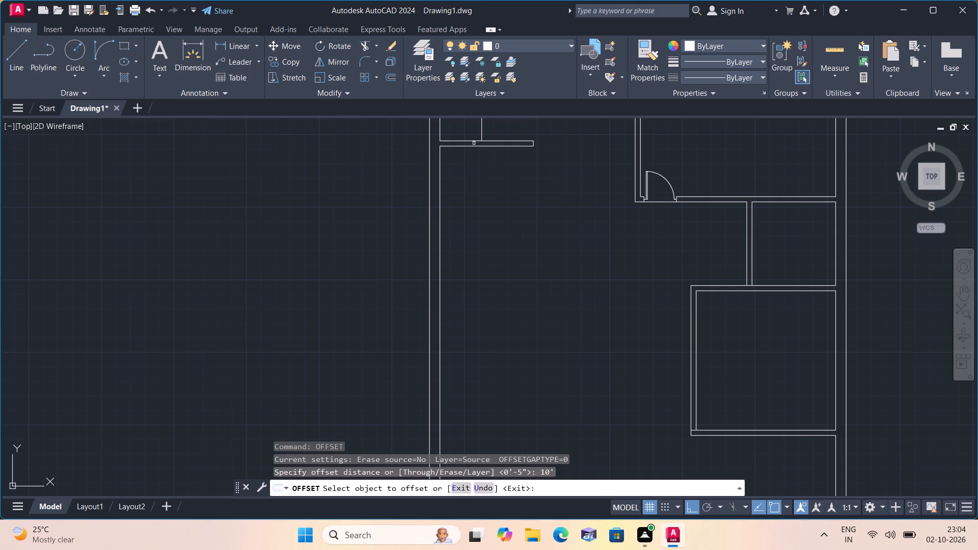
click(474, 146)
click(481, 228)
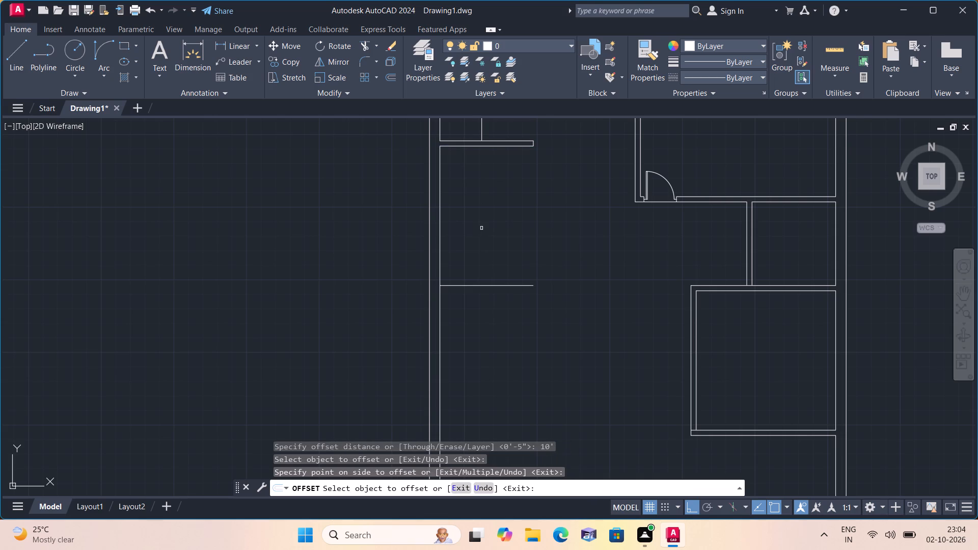
Offset the new horizontal line off the left outer wall 4.5" downward to form a second short partition.
key(space)
key(space)
text(4.5)
text(")
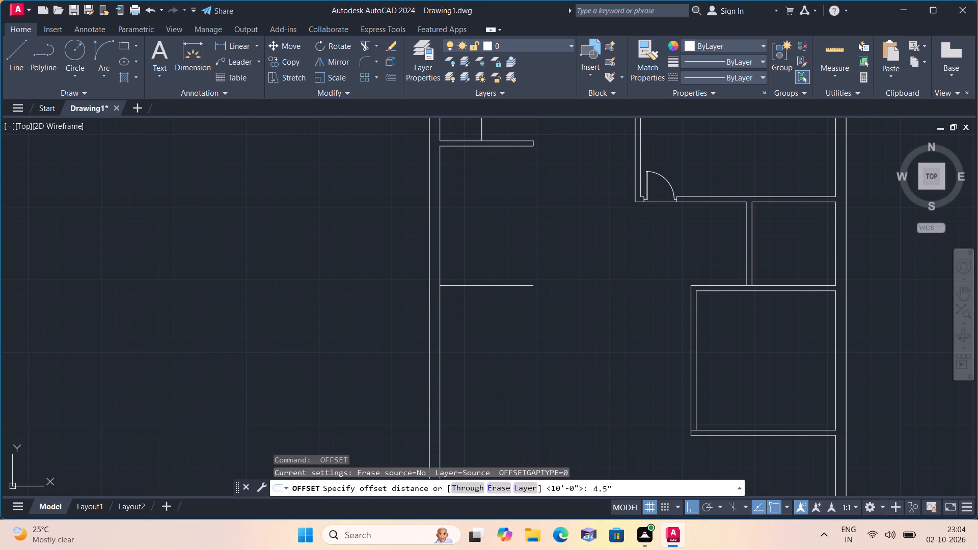
key(space)
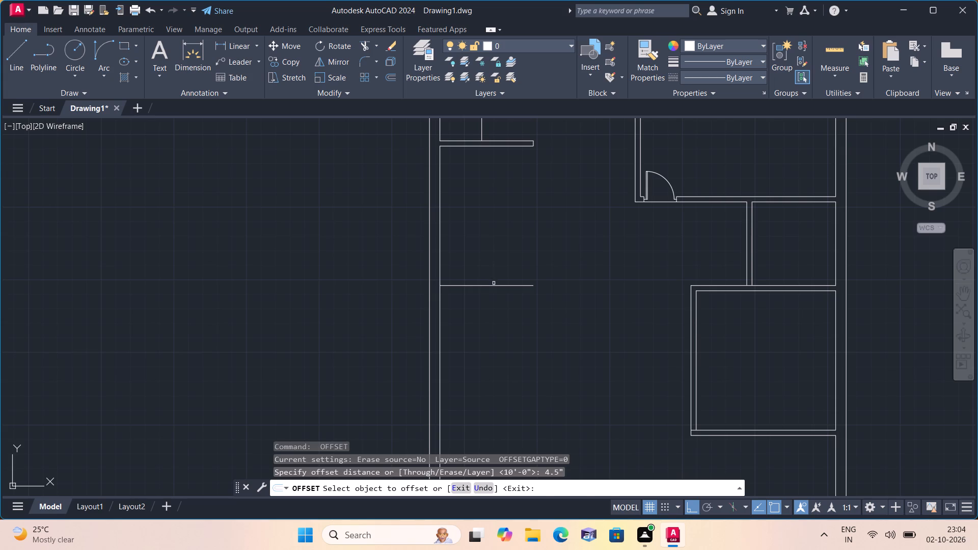
click(494, 285)
click(503, 328)
Offset the lower line of the new short partition on the left outer wall 17' downward.
scroll(502, 328, down, 2)
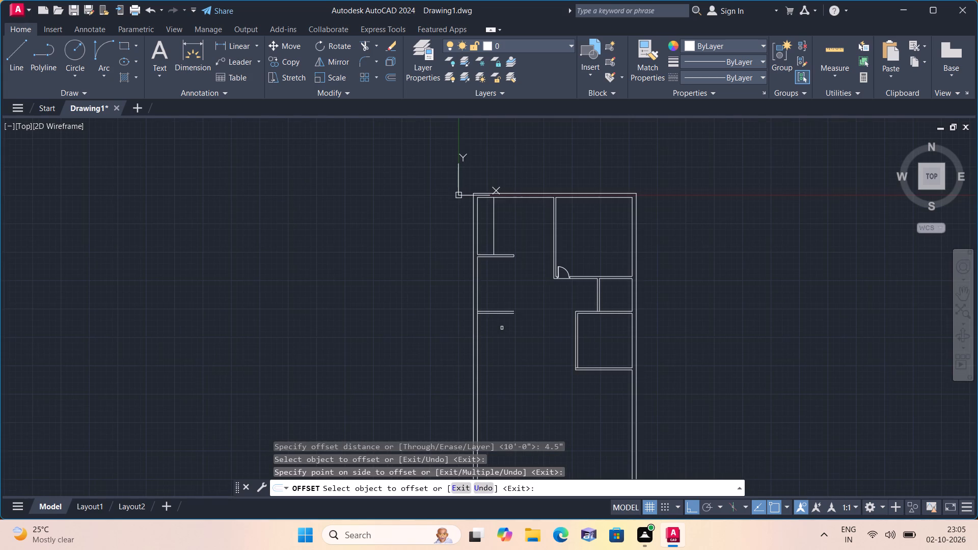
scroll(502, 328, down, 1)
scroll(502, 328, up, 2)
scroll(502, 328, down, 2)
scroll(502, 328, up, 1)
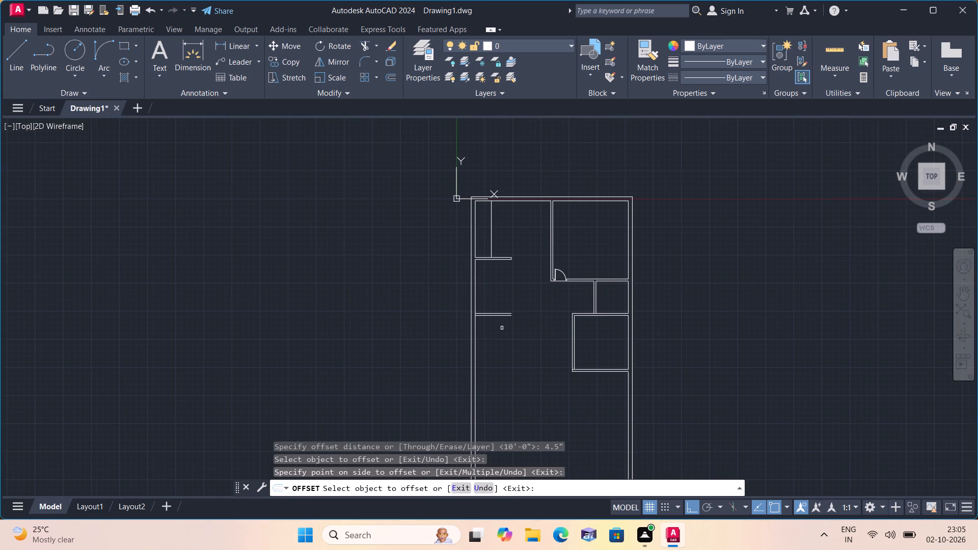
scroll(502, 328, down, 1)
scroll(502, 328, up, 2)
middle_drag(526, 348, 525, 277)
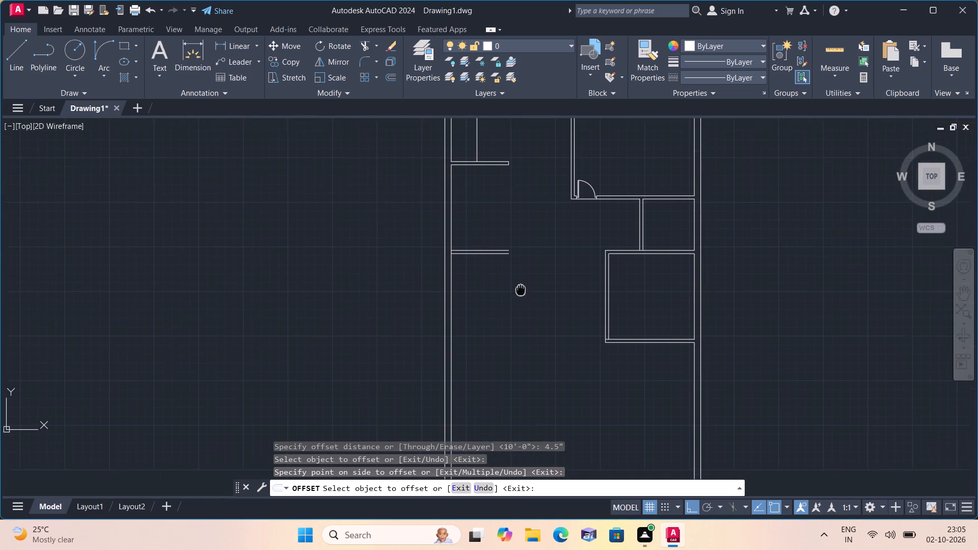
middle_drag(525, 277, 526, 274)
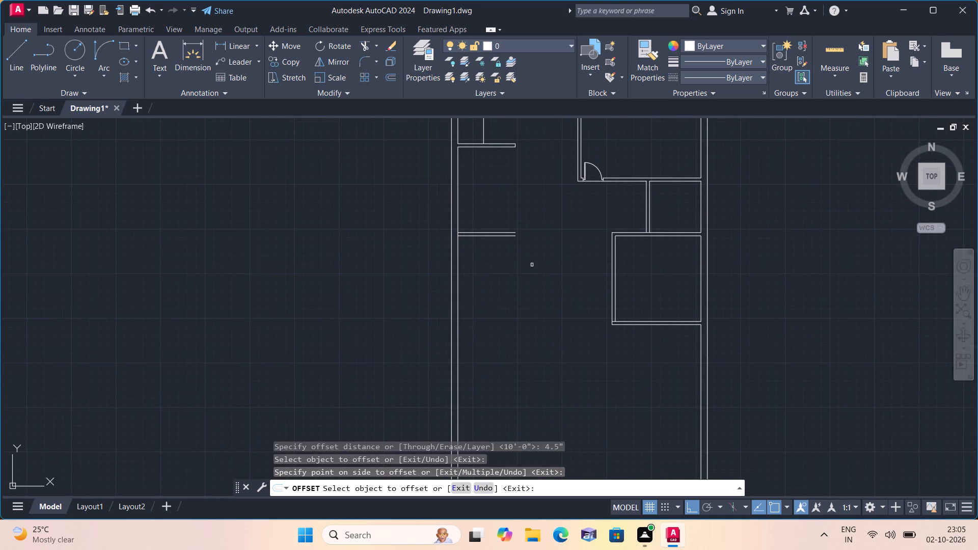
key(space)
key(space)
text(17')
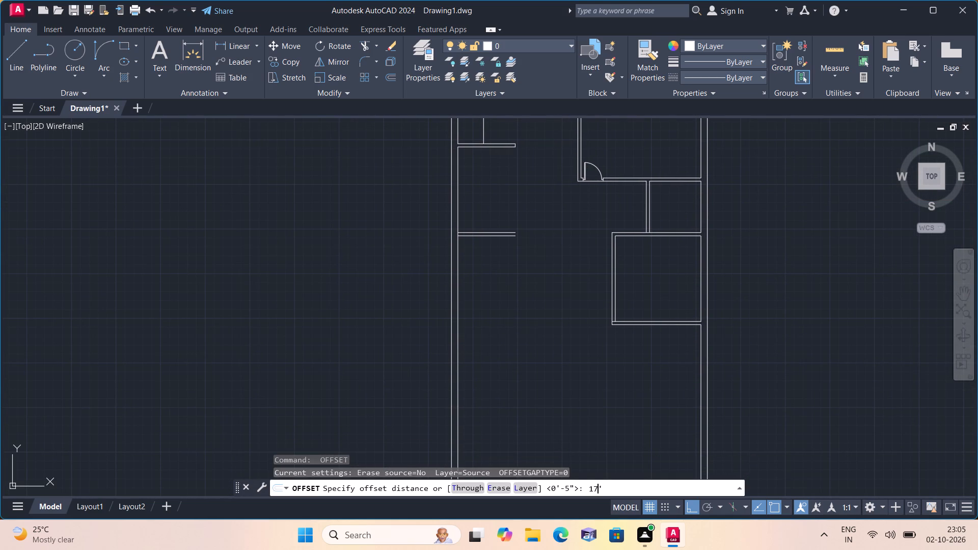
key(space)
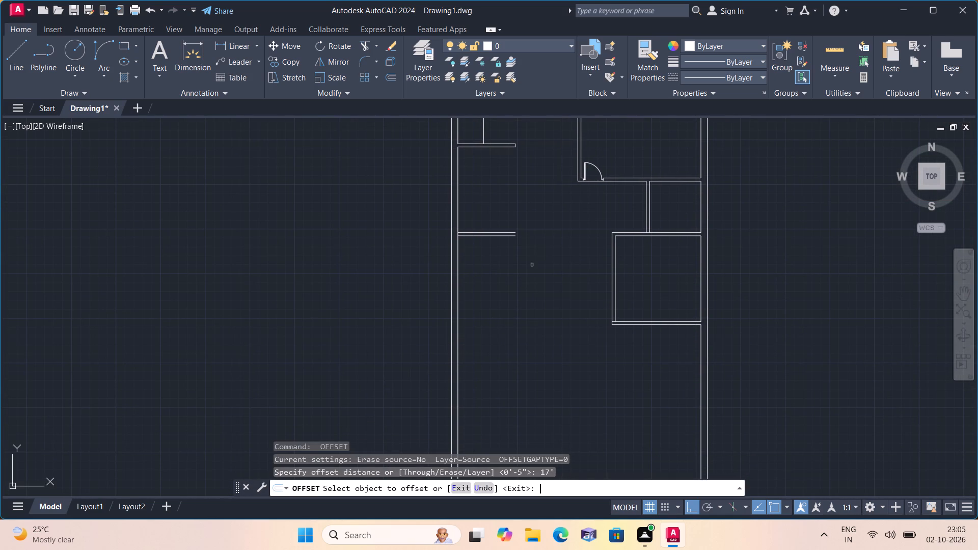
scroll(497, 249, up, 1)
click(501, 228)
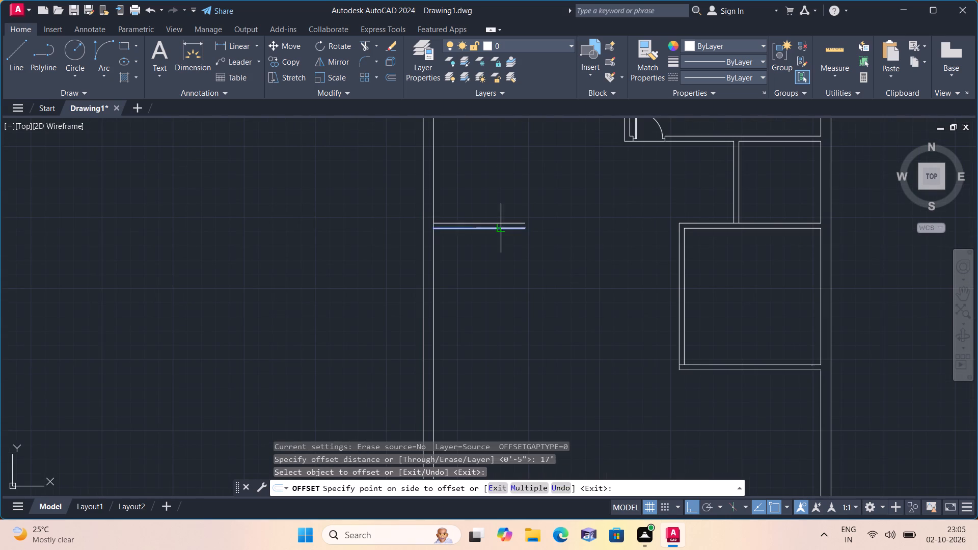
click(506, 335)
scroll(503, 336, down, 1)
middle_drag(502, 336, 497, 243)
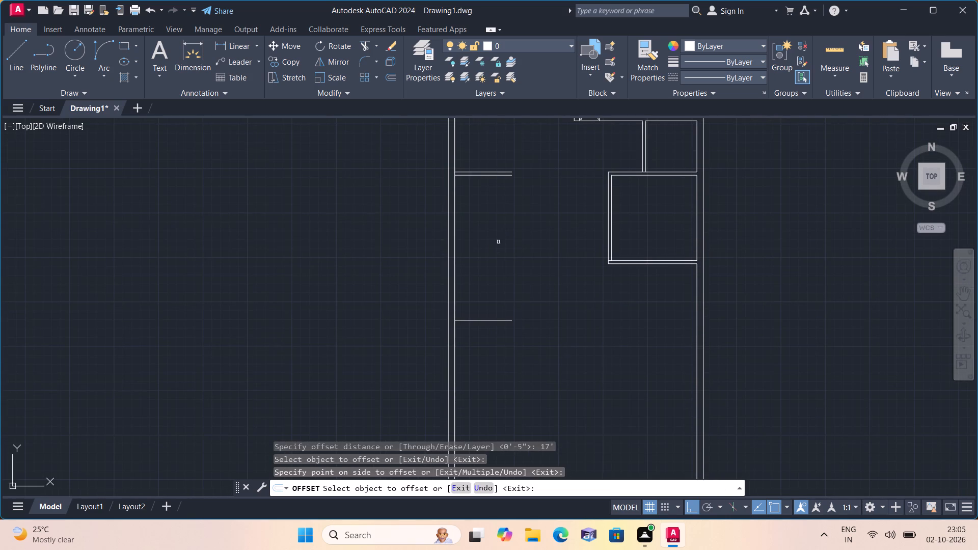
Offset the new bottom line 9" downward to give the bottom outer wall its thickness.
key(space)
key(space)
text(9")
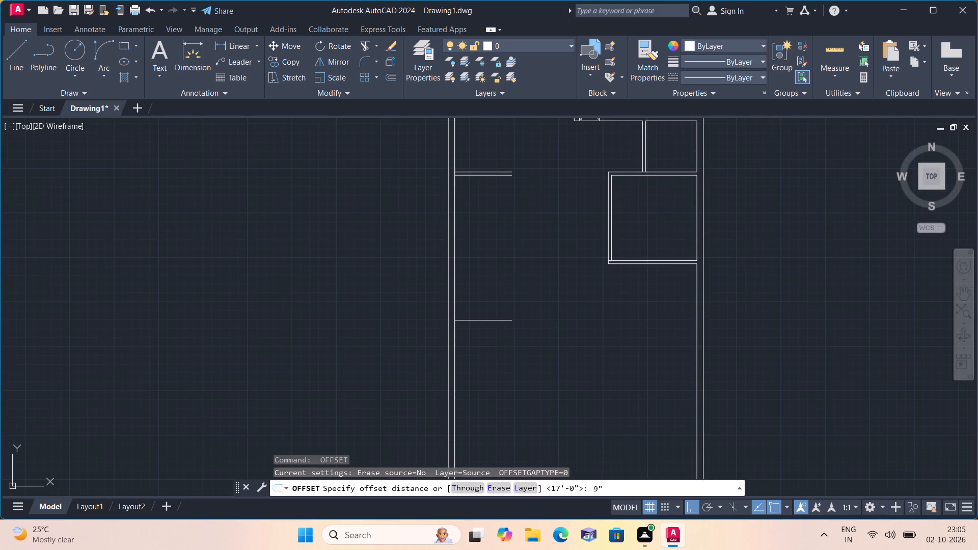
key(space)
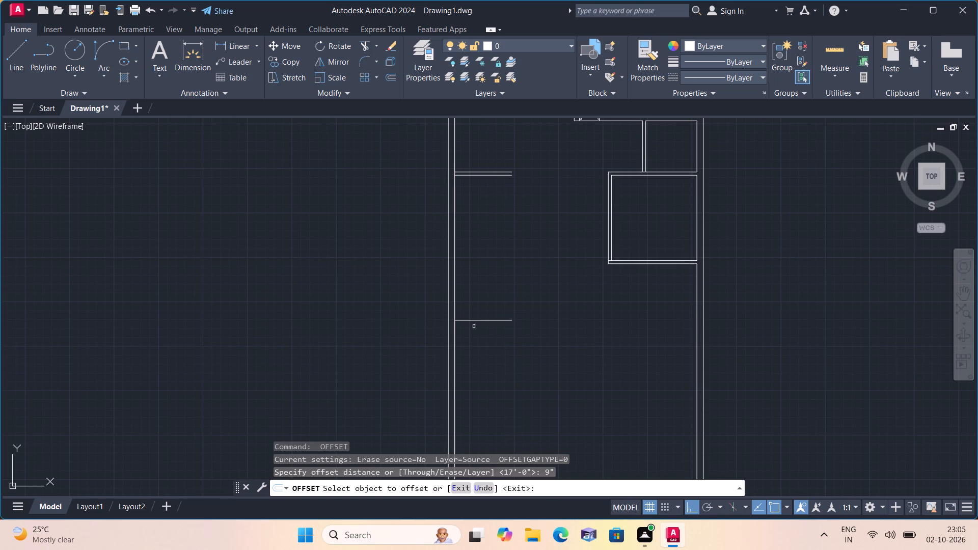
click(473, 321)
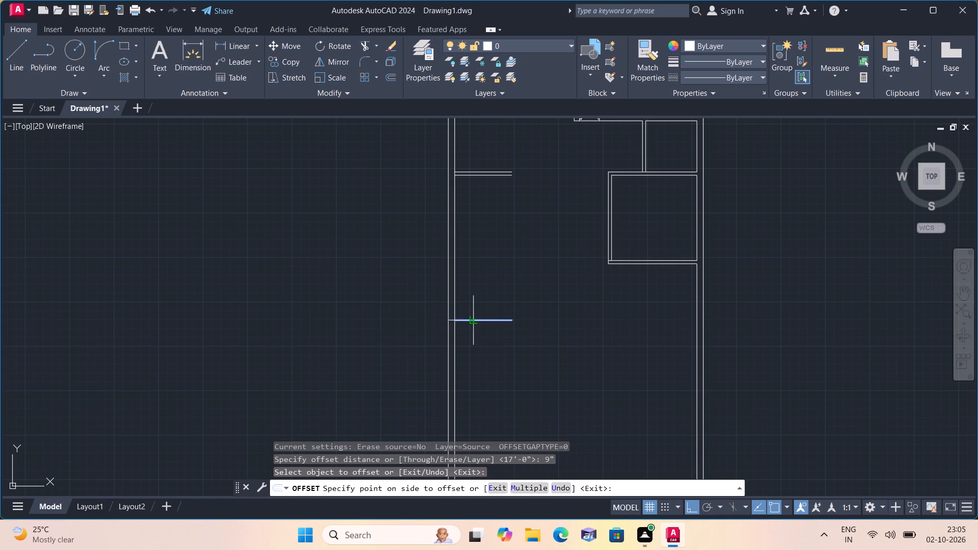
click(481, 348)
Extend both bottom wall lines to the outer faces of the left and right outer walls.
key(space)
text(ex)
text(te)
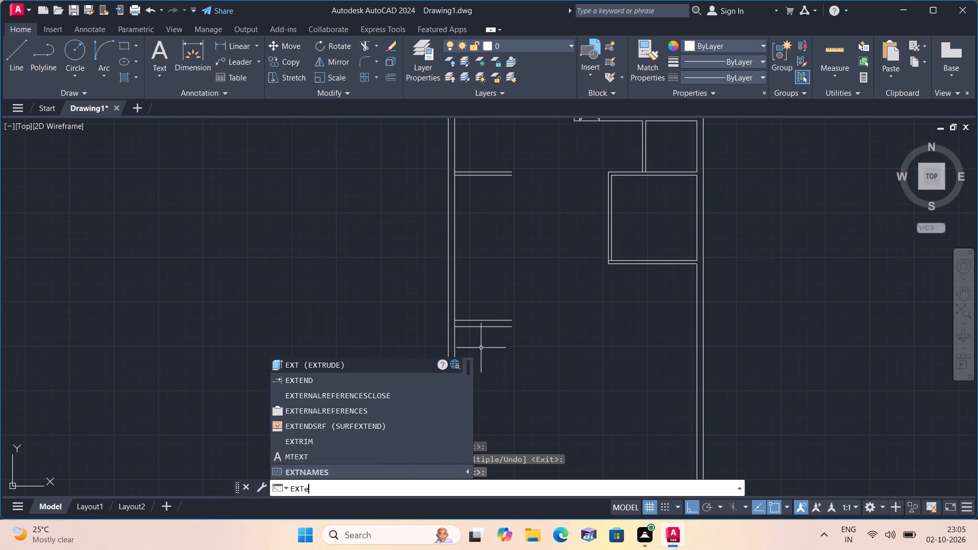
text(n)
key(space)
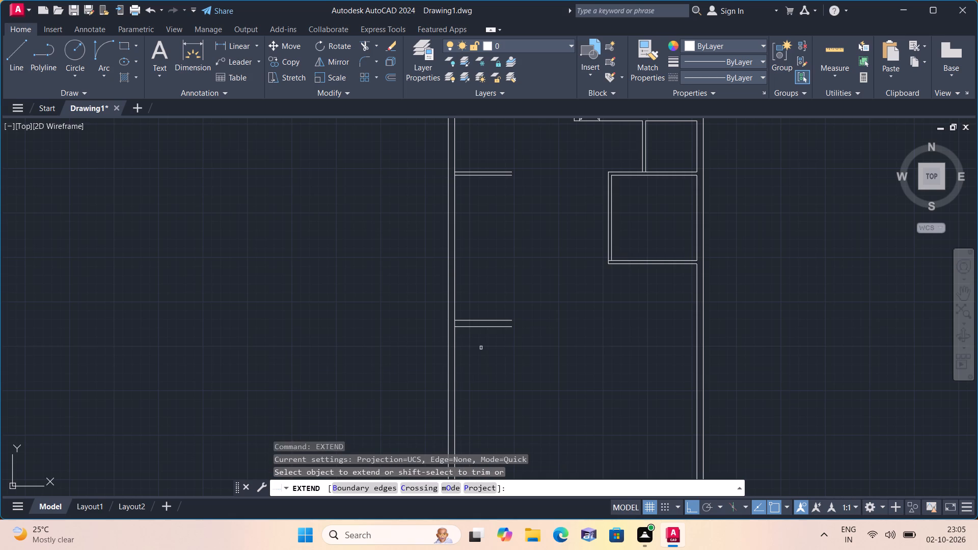
click(492, 277)
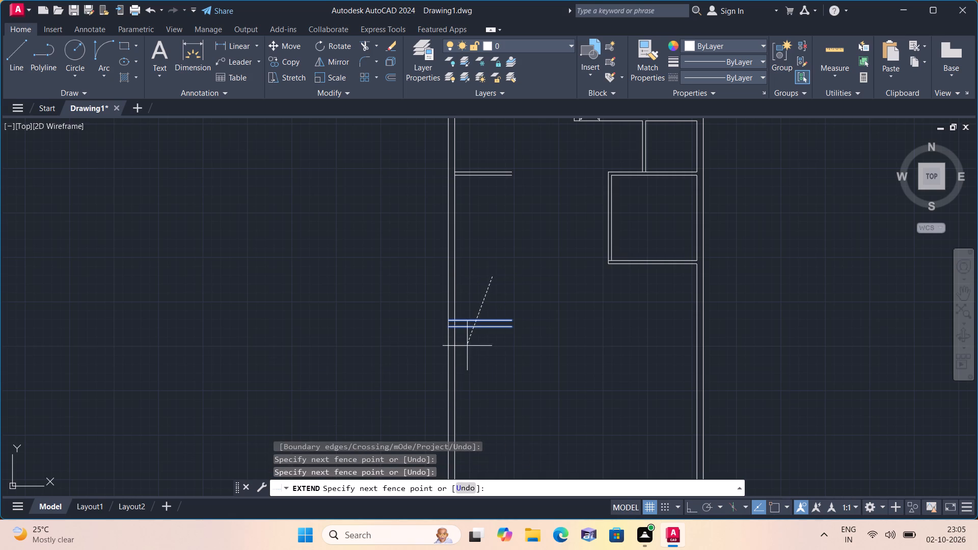
click(466, 349)
click(473, 284)
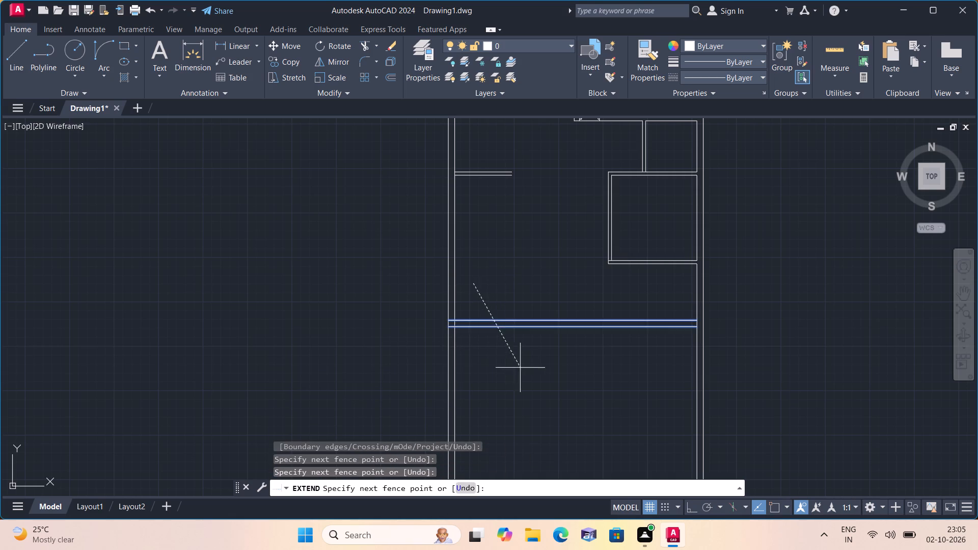
click(521, 368)
drag(539, 272, 540, 279)
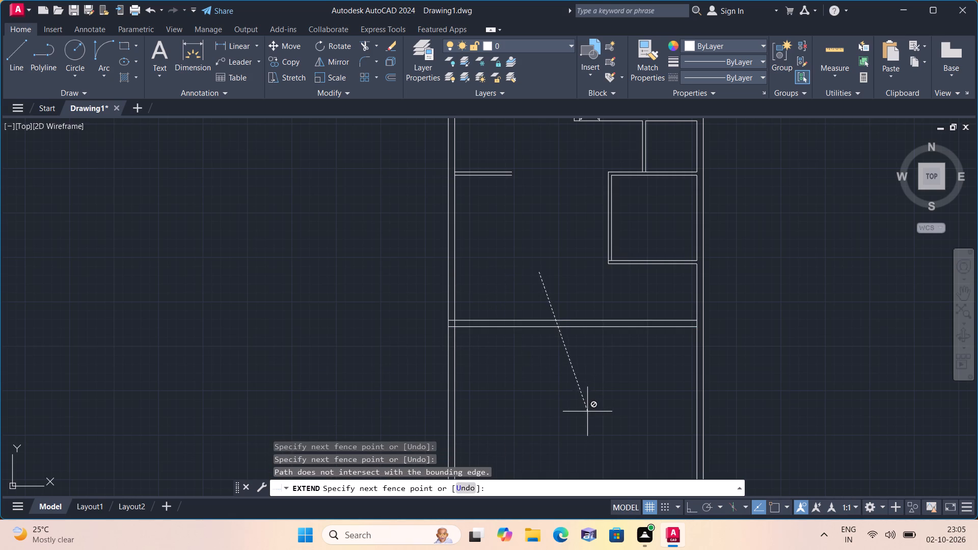
click(592, 400)
click(593, 309)
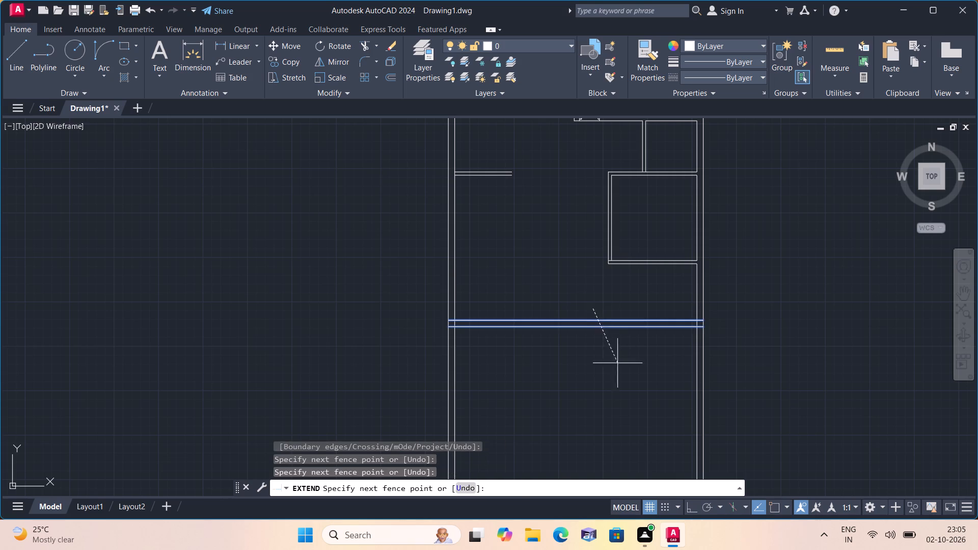
click(627, 375)
Trim all left and right outer wall lines that run below the bottom outer wall.
key(space)
text(trim)
key(space)
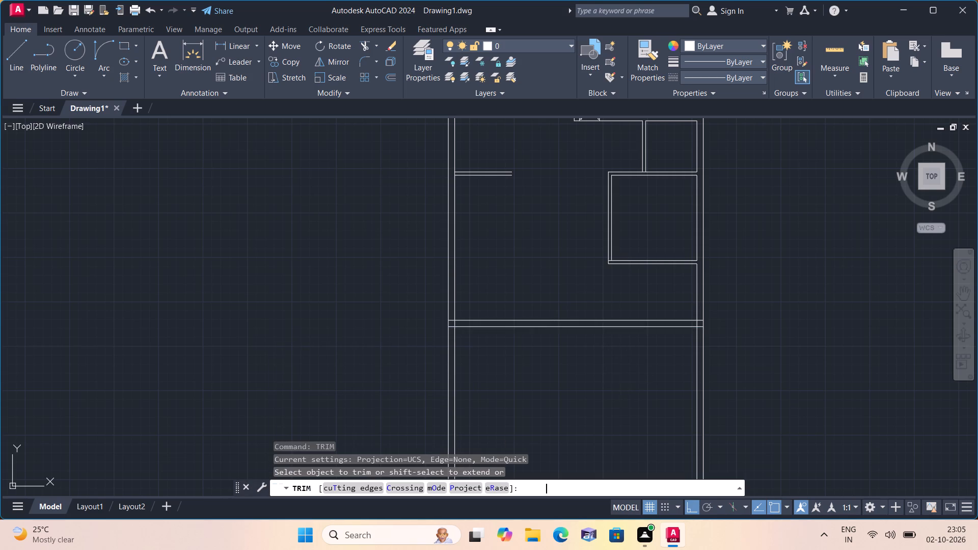
click(290, 348)
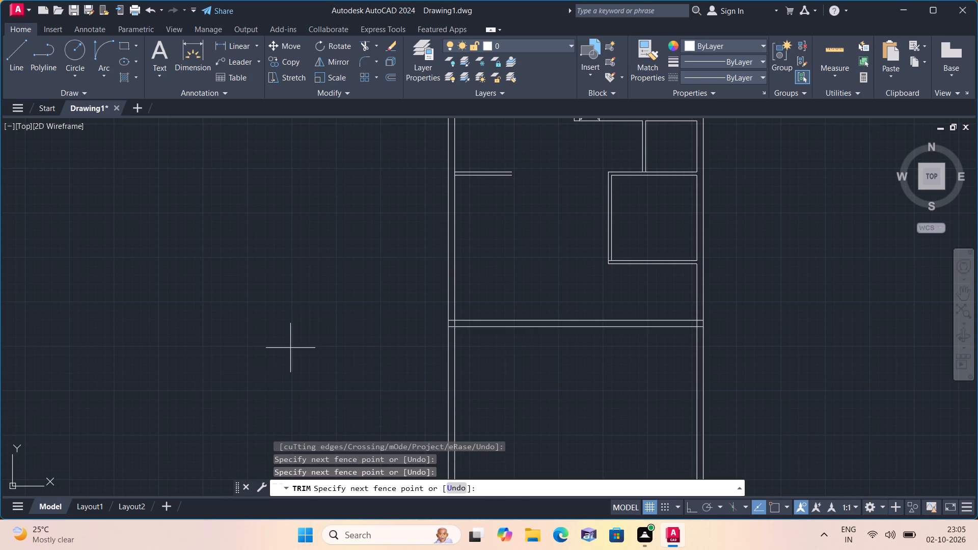
click(871, 356)
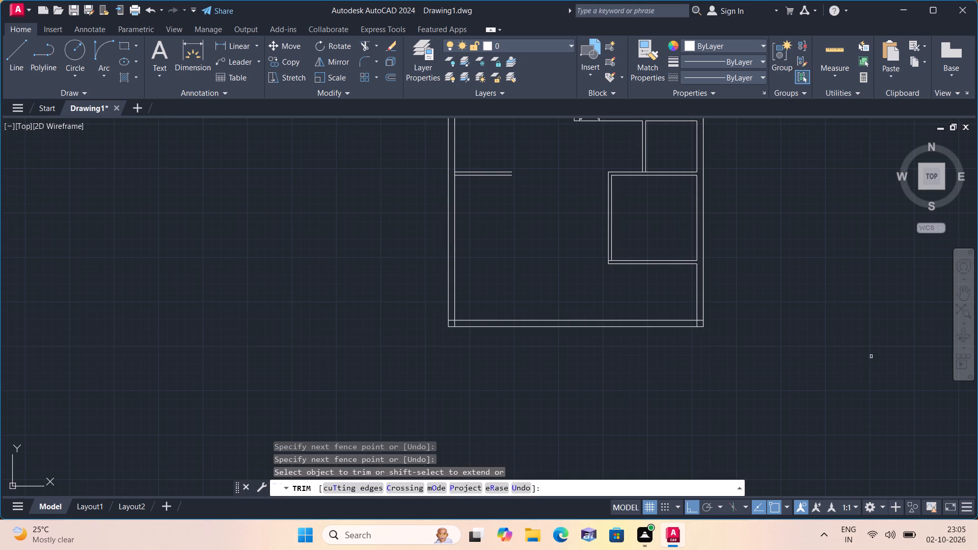
Trim the bottom wall's inner line where it overlaps the left wall's thickness at the lower-left outer corner.
middle_drag(531, 373, 527, 398)
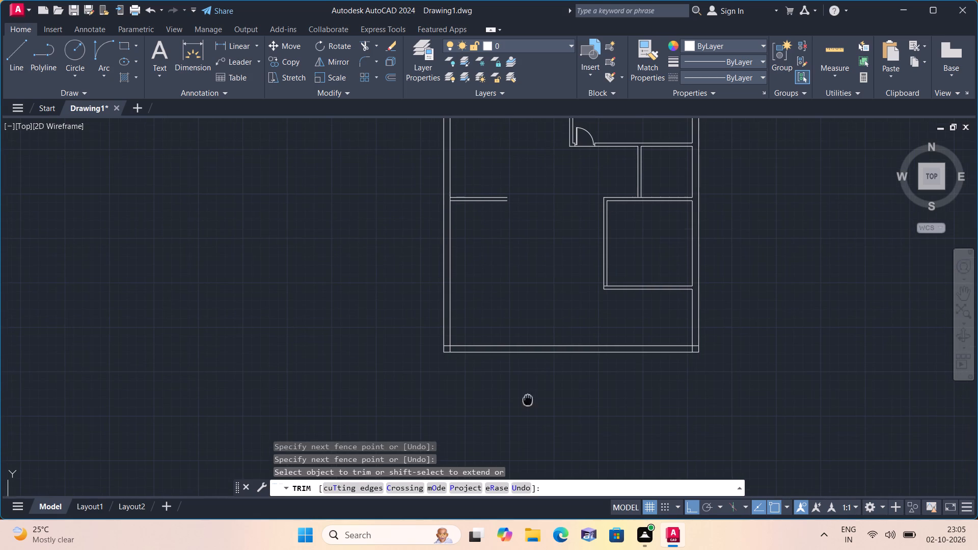
scroll(448, 346, up, 3)
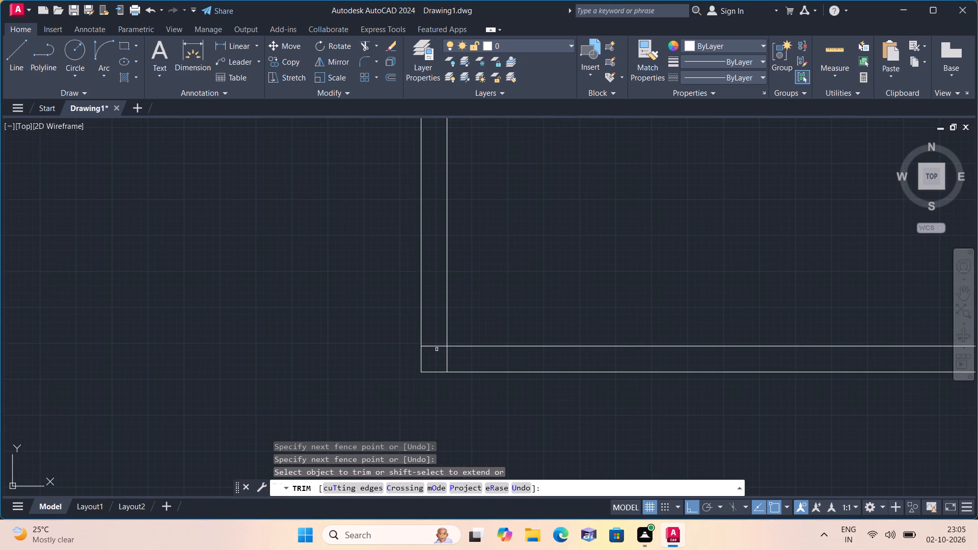
click(433, 343)
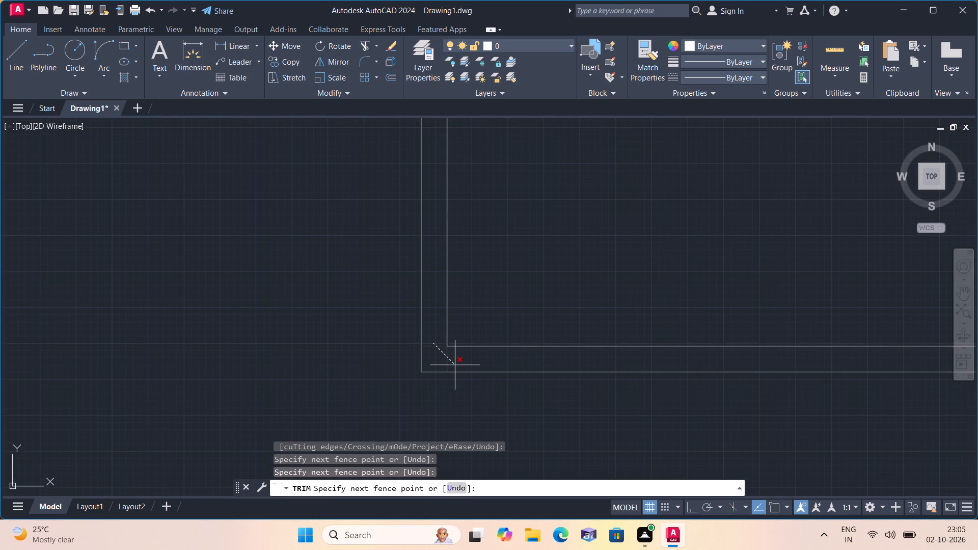
click(431, 353)
Trim the overlapping inner horizontal and vertical line ends at the lower-right corner of the outer walls.
scroll(431, 353, down, 2)
scroll(854, 354, up, 2)
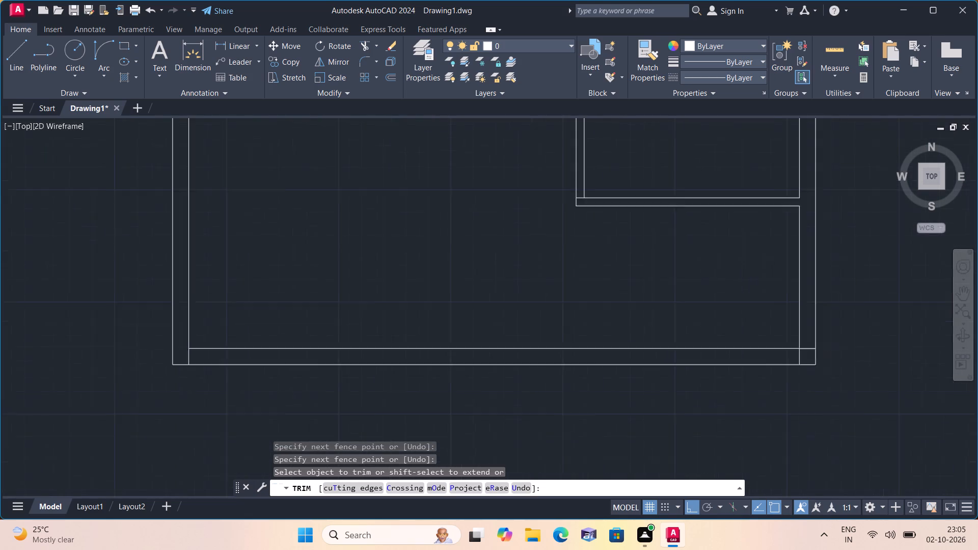
scroll(797, 362, up, 1)
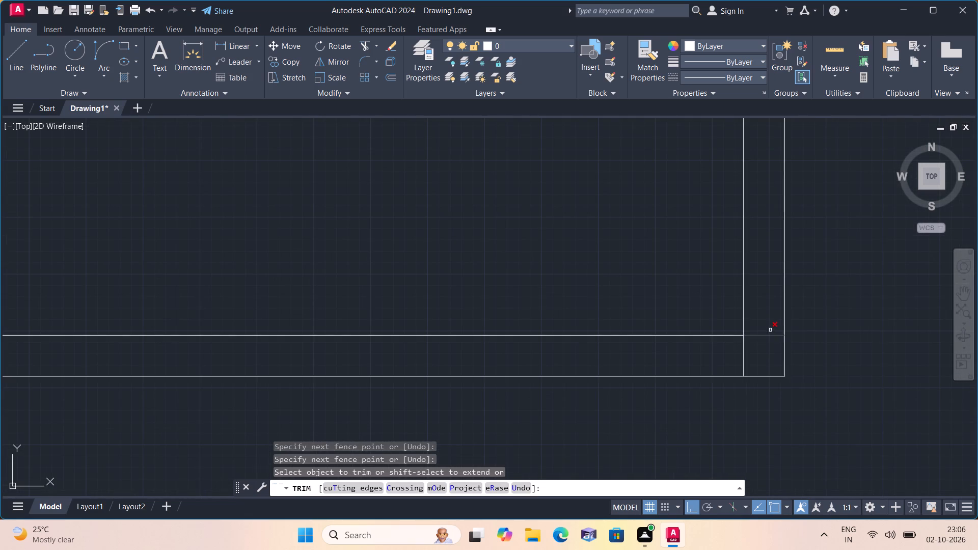
click(770, 329)
click(744, 354)
click(744, 354)
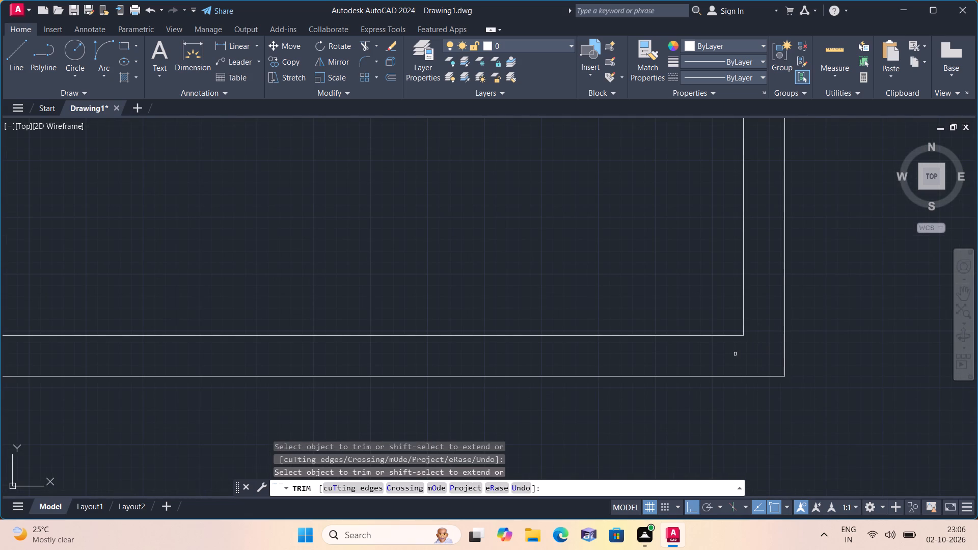
Trim the left outer wall's inner line between the two lines of the lower short partition.
scroll(692, 328, down, 3)
middle_drag(610, 257, 608, 258)
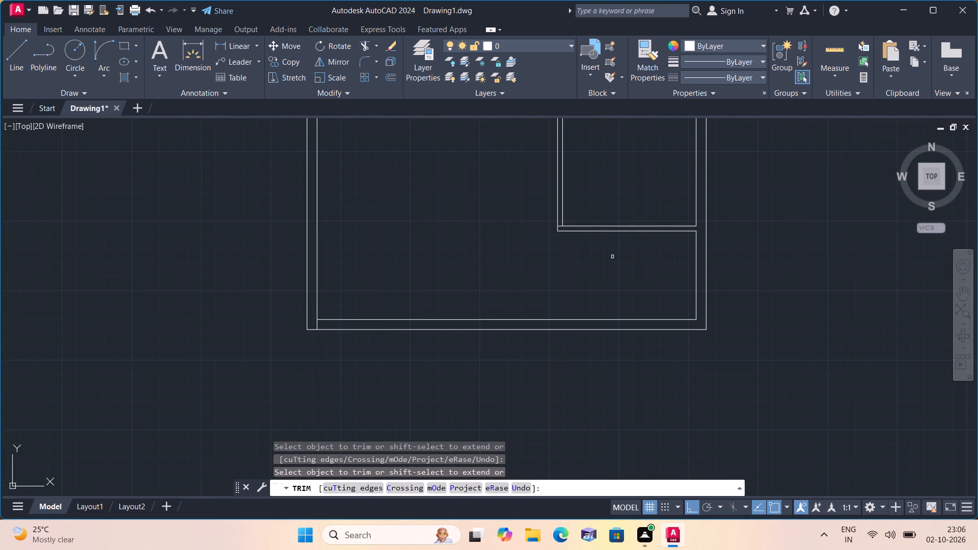
middle_drag(608, 258, 671, 378)
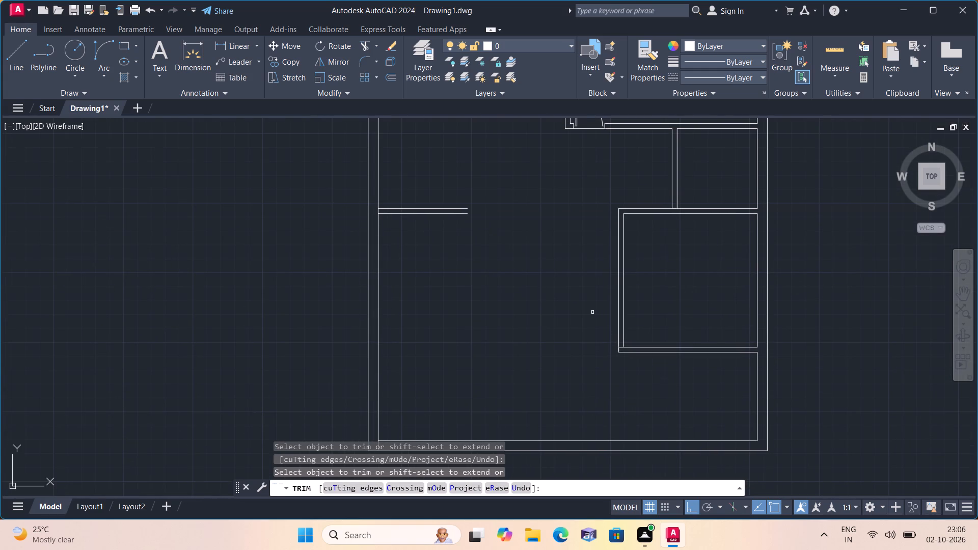
middle_drag(566, 310, 655, 418)
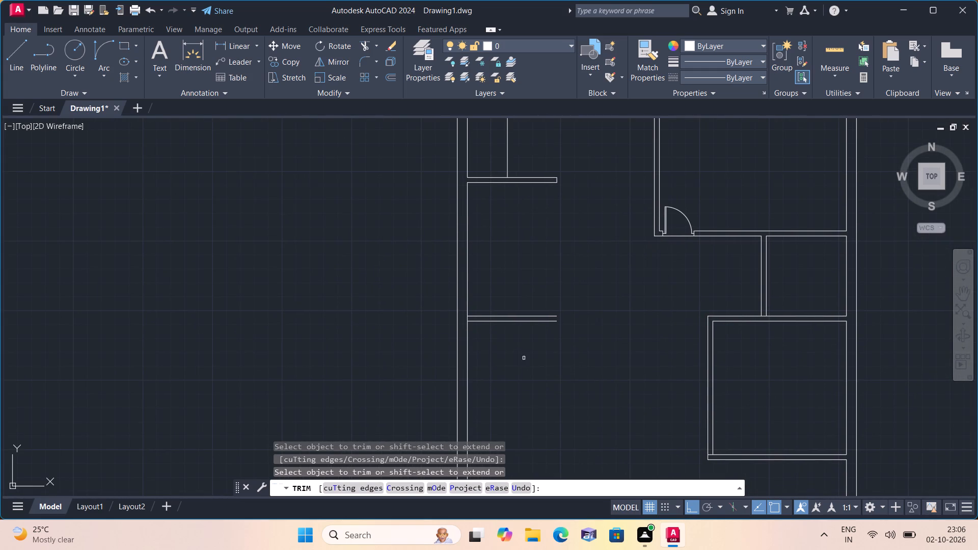
scroll(488, 329, up, 3)
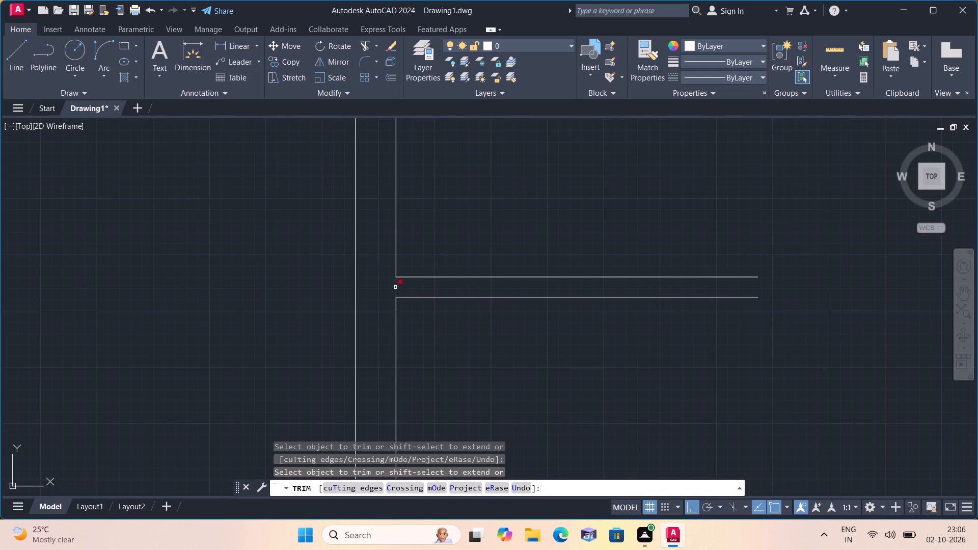
click(395, 287)
scroll(396, 305, down, 3)
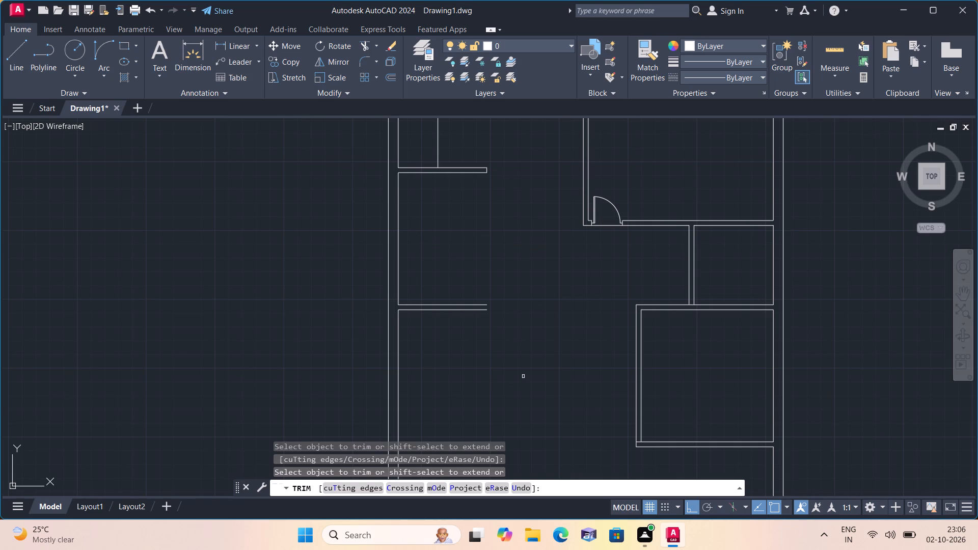
Add a linear dimension for the floor plan's overall width between the top outer corners, placed just above the top wall.
key(space)
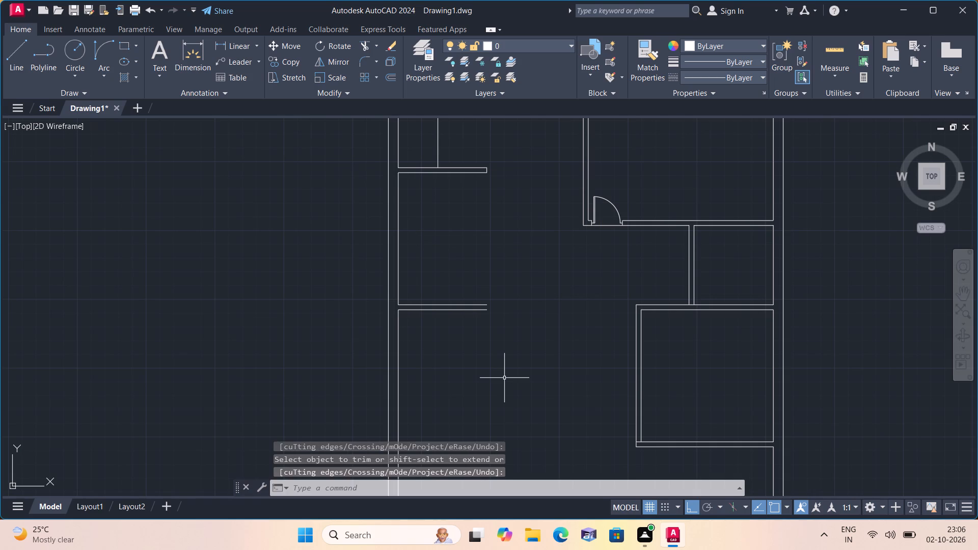
scroll(504, 378, down, 2)
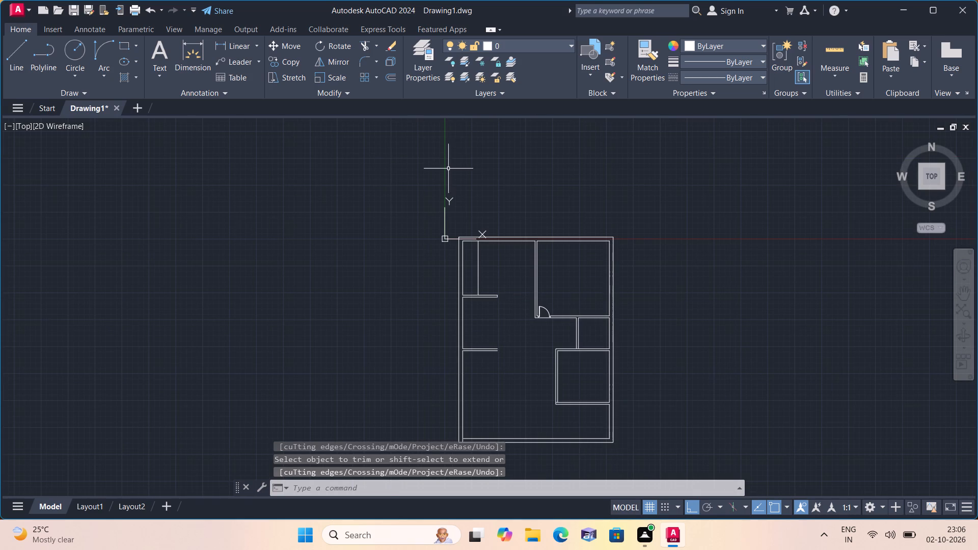
drag(236, 44, 242, 57)
scroll(476, 247, up, 1)
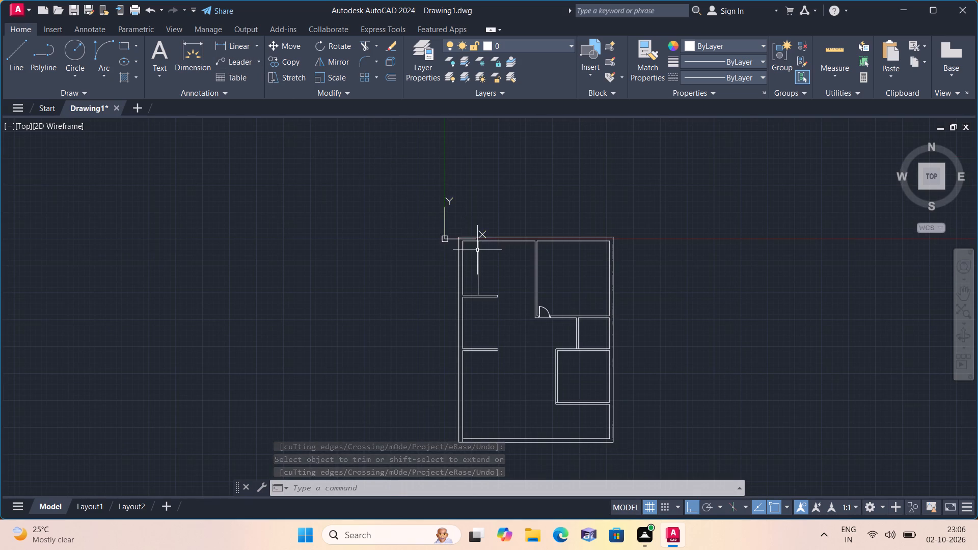
scroll(476, 246, up, 2)
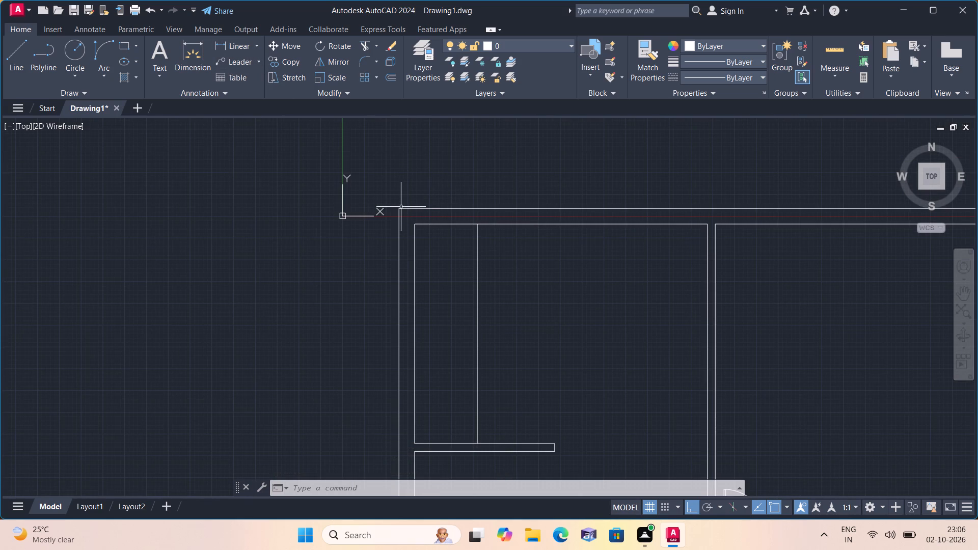
click(240, 44)
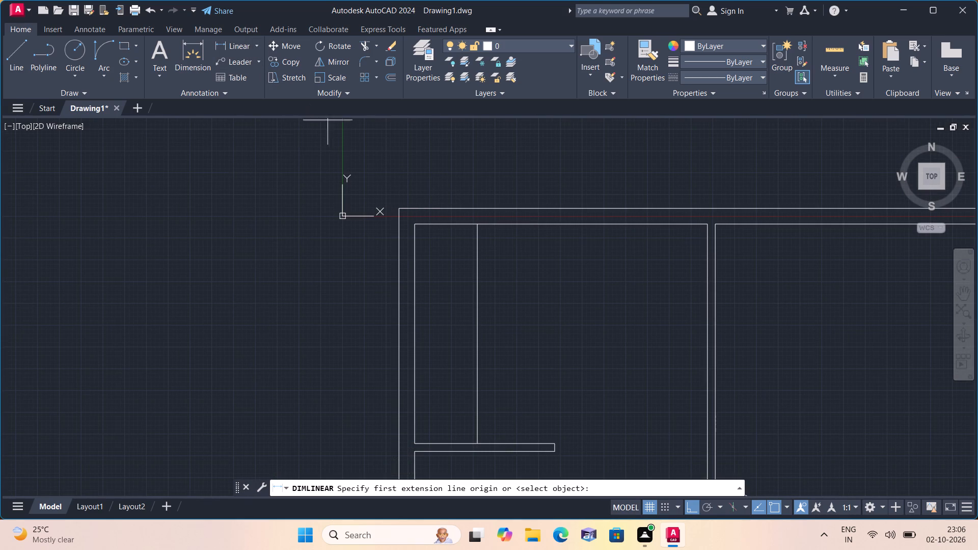
click(398, 206)
scroll(398, 206, down, 1)
middle_drag(398, 206, 374, 299)
scroll(576, 282, up, 2)
scroll(828, 304, down, 2)
middle_drag(822, 304, 668, 233)
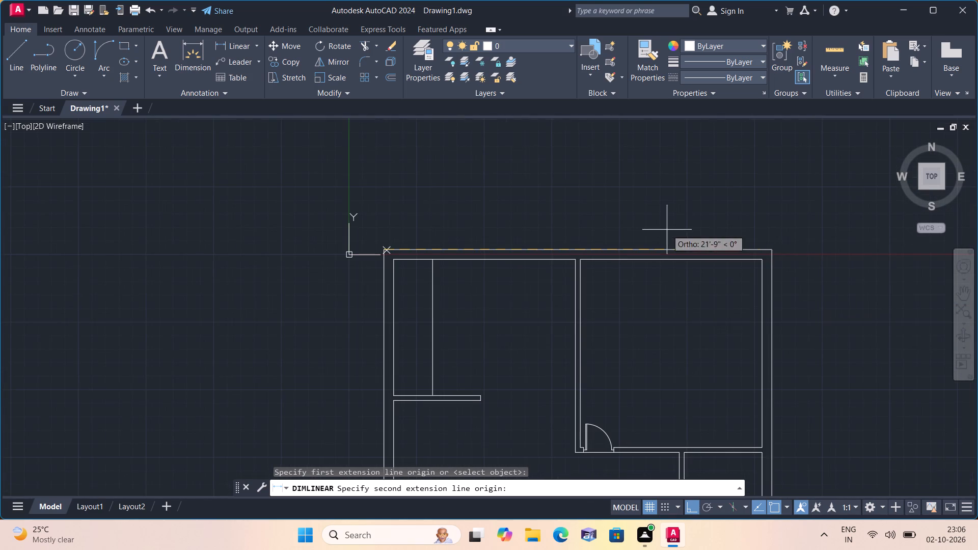
click(771, 248)
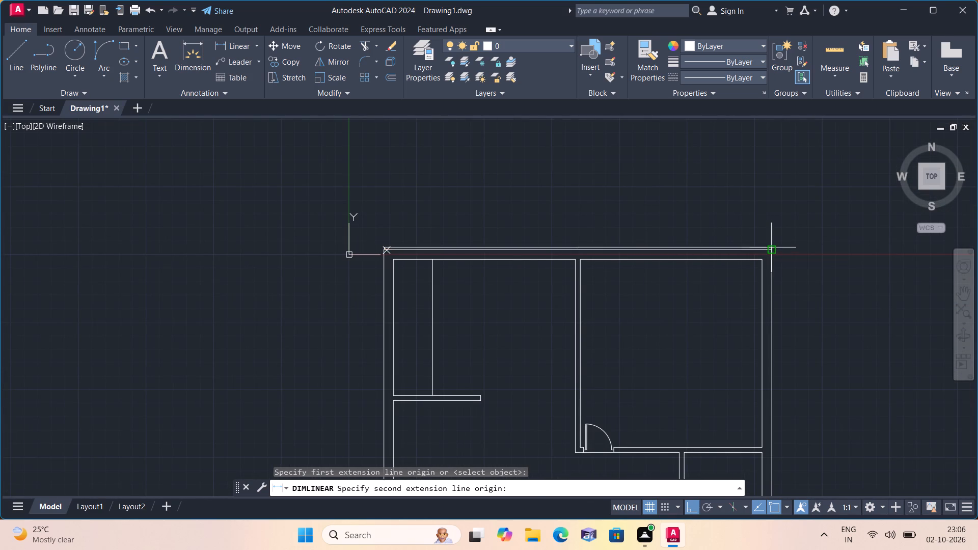
click(758, 221)
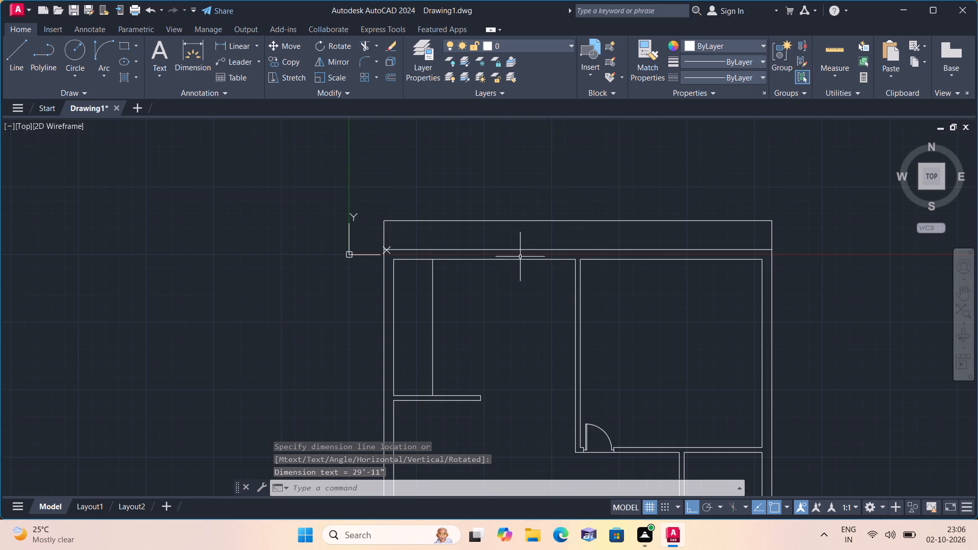
Add a vertical linear dimension for the plan's overall depth between the left outer wall's end corners, placed just outside that wall.
click(236, 41)
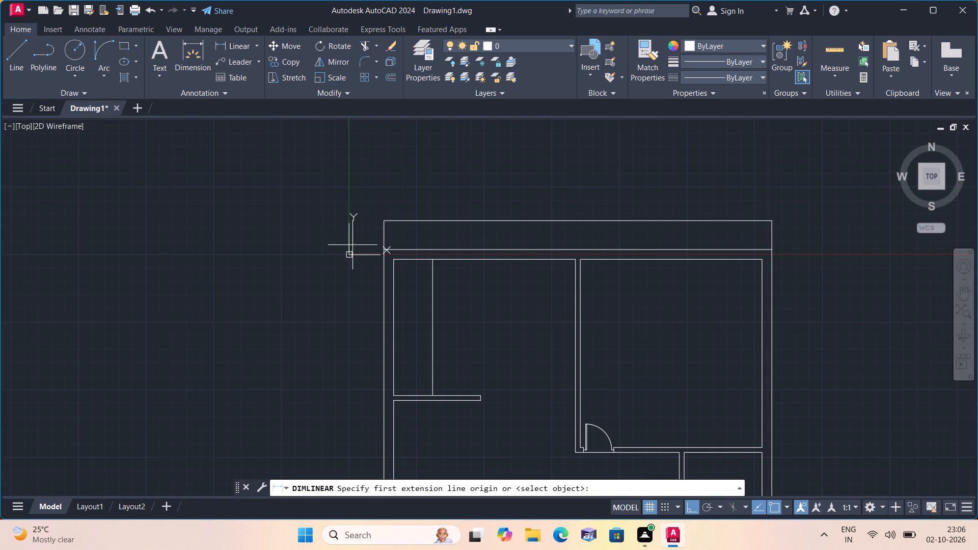
scroll(365, 247, up, 2)
click(410, 255)
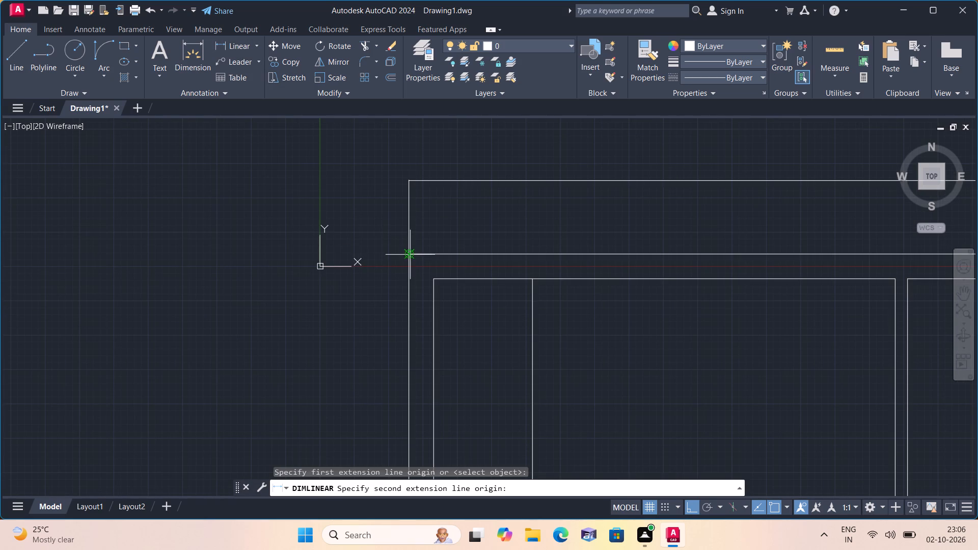
scroll(390, 300, down, 3)
middle_drag(387, 308, 388, 198)
scroll(377, 350, down, 1)
middle_drag(377, 352, 389, 228)
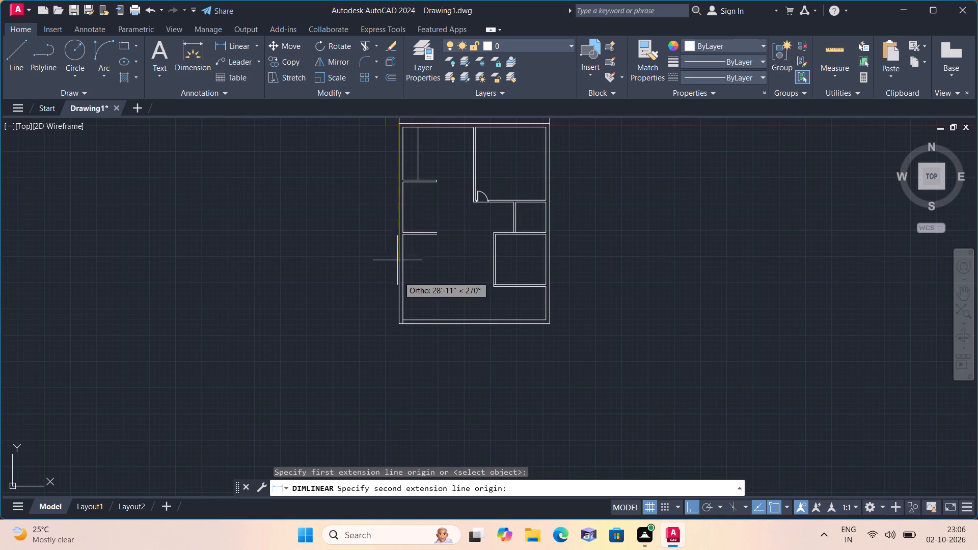
scroll(398, 292, up, 3)
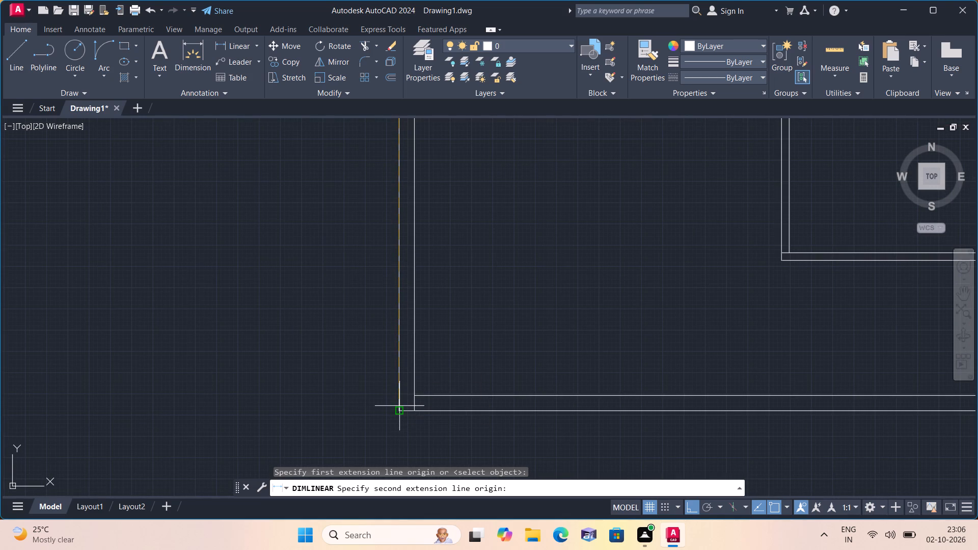
click(399, 411)
click(378, 397)
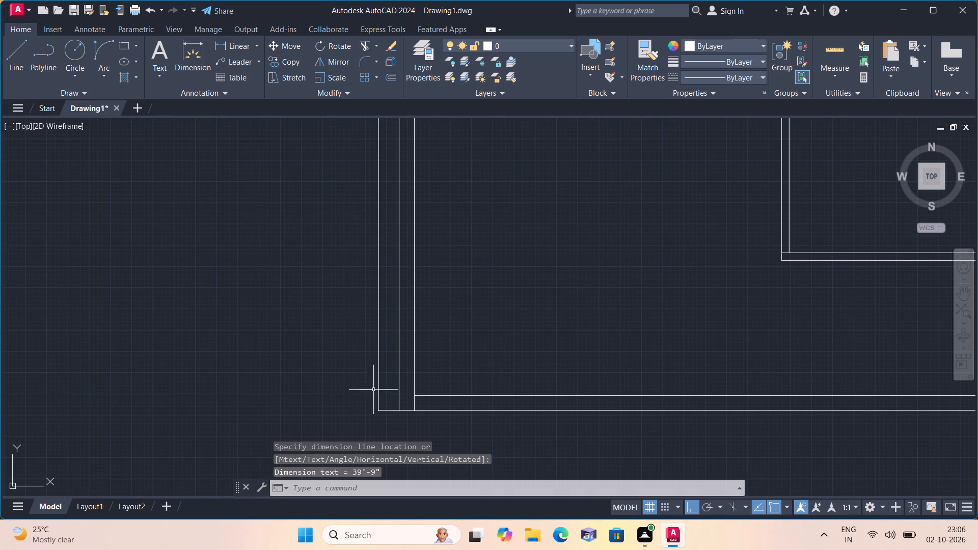
Add a horizontal linear dimension across the upper-left room, from the left outer wall's inner face to the partition beside it.
middle_drag(349, 369, 330, 376)
scroll(340, 369, down, 1)
click(233, 44)
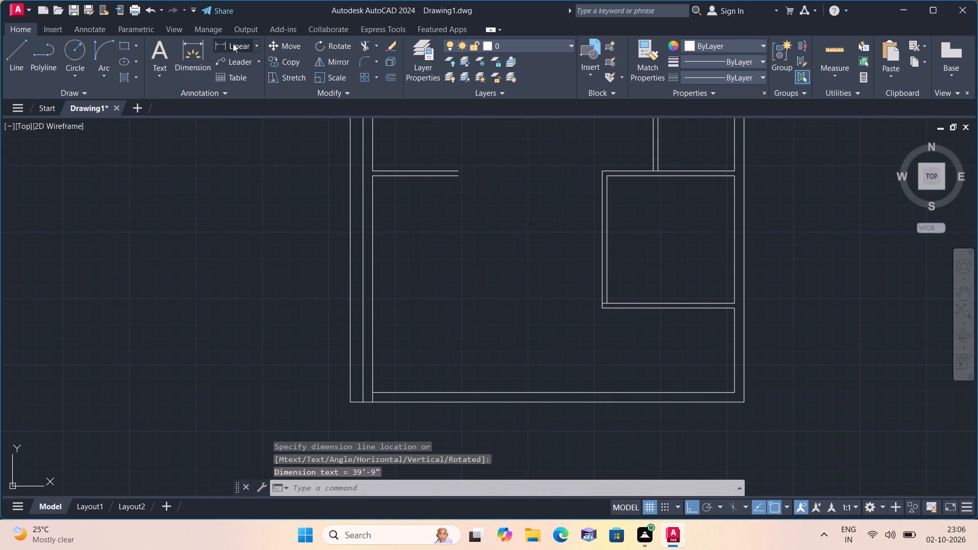
middle_drag(320, 220, 273, 349)
scroll(311, 223, down, 1)
scroll(335, 189, up, 1)
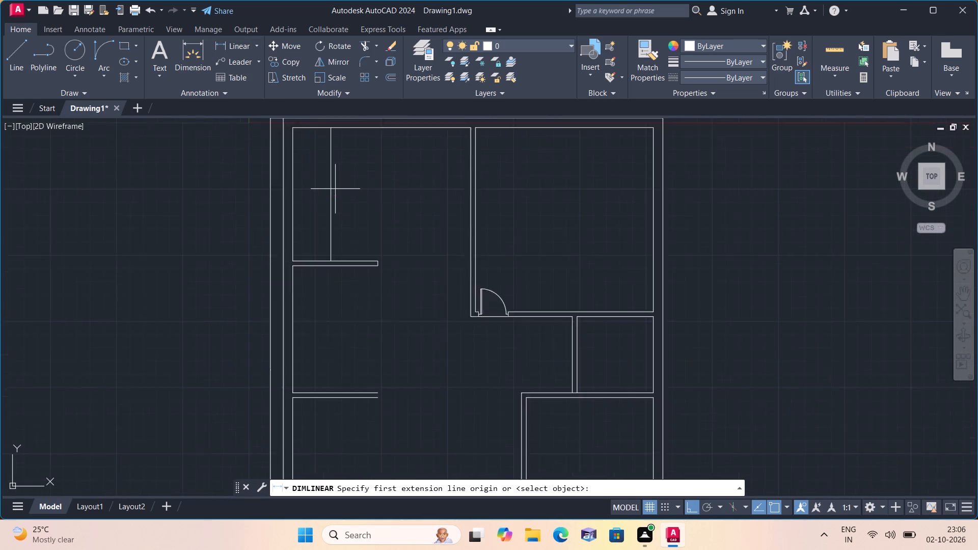
scroll(335, 188, up, 2)
click(224, 217)
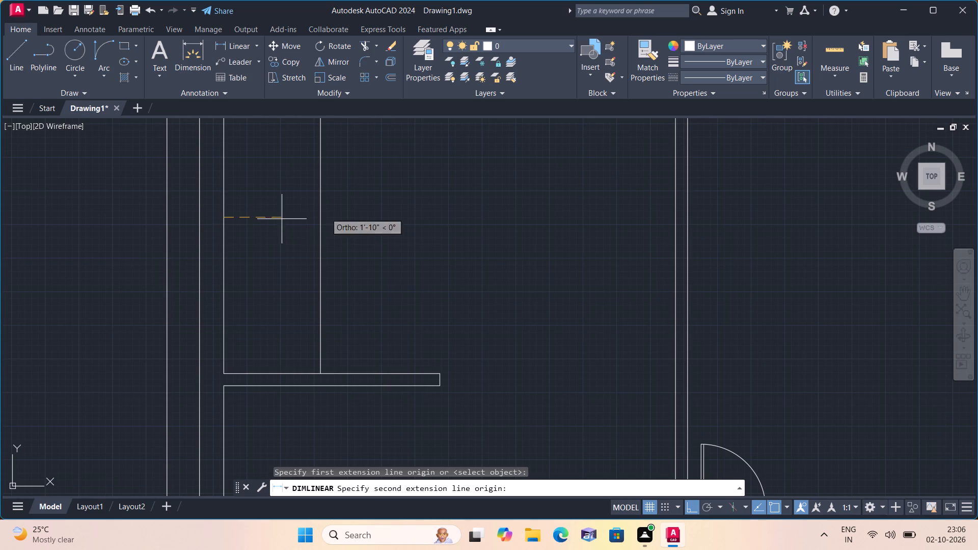
click(672, 221)
click(651, 222)
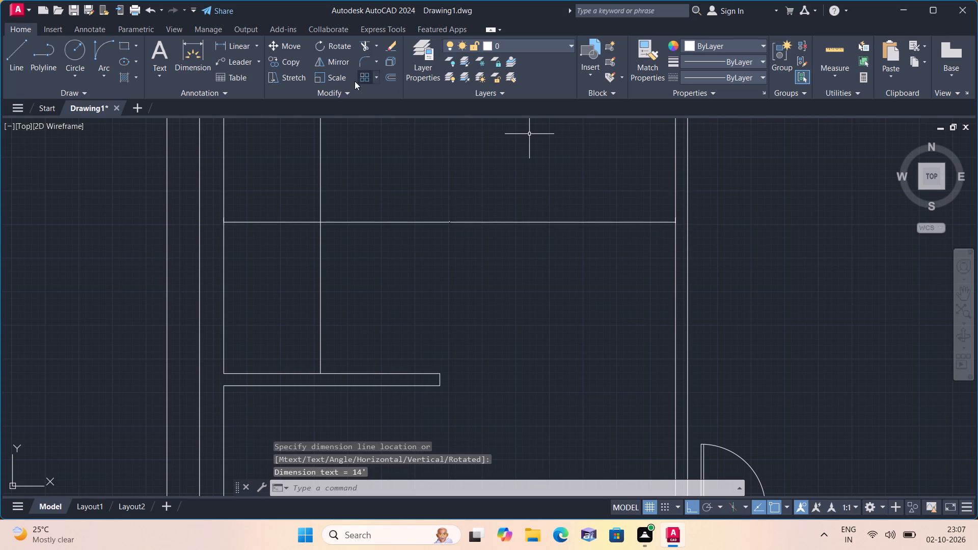
Add a vertical linear dimension inside the upper-left room, from the upper short partition to the top wall's inner face.
click(243, 41)
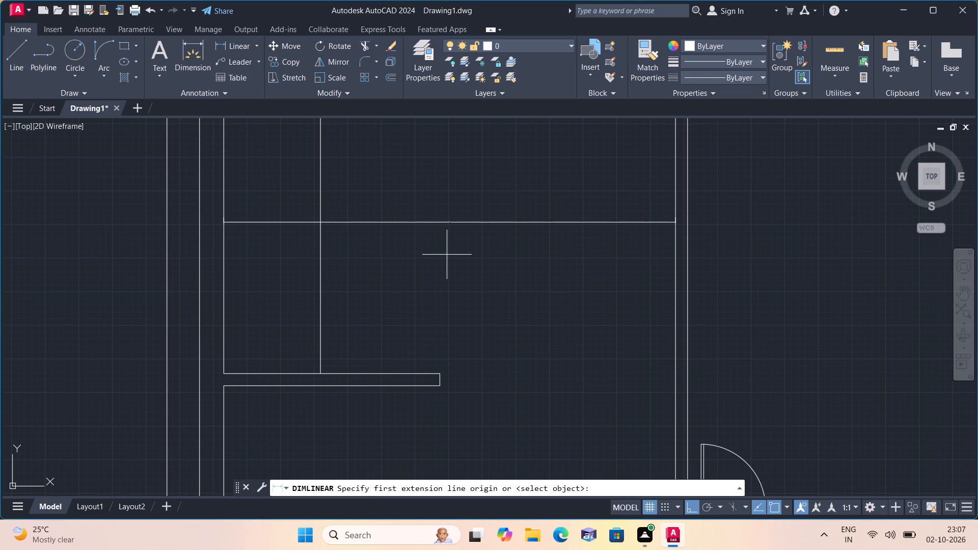
scroll(476, 307, down, 1)
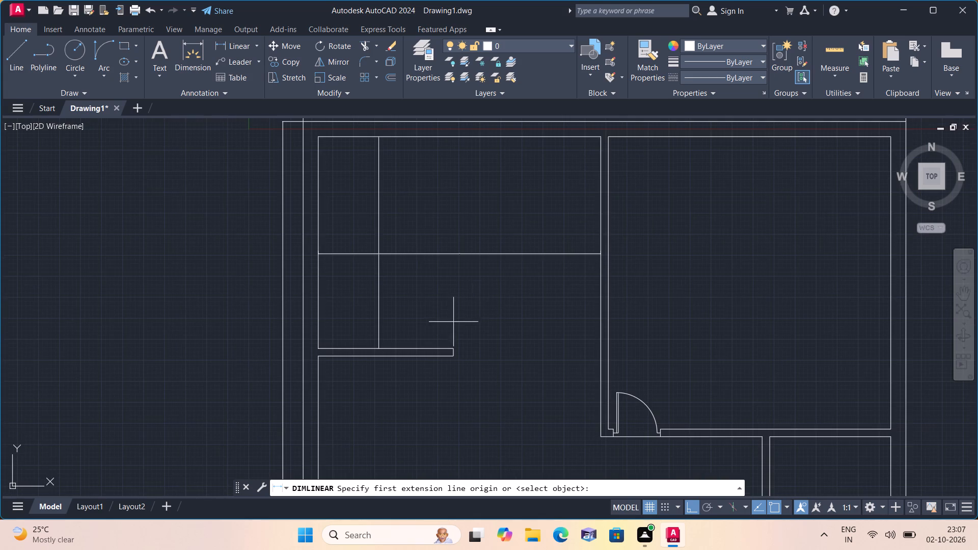
scroll(427, 331, up, 1)
click(427, 359)
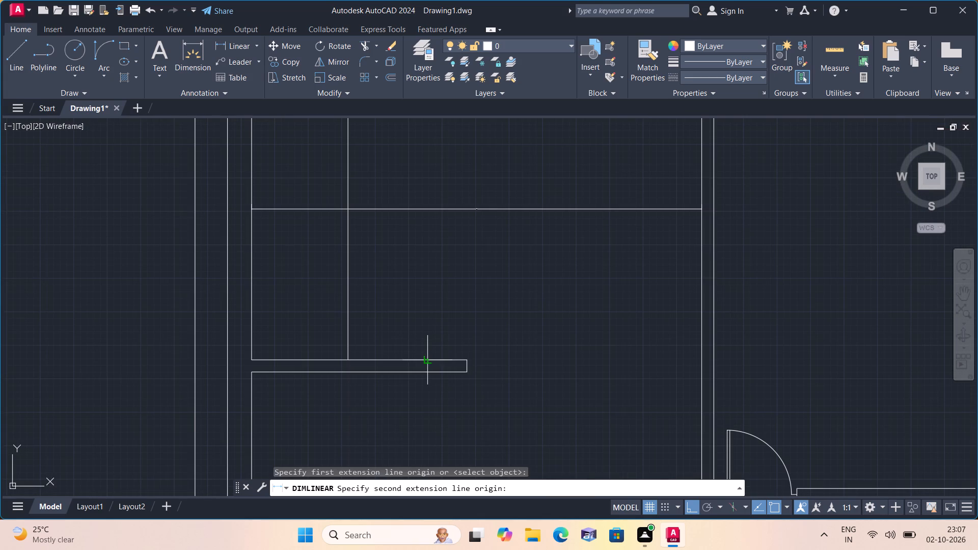
middle_drag(422, 193, 433, 291)
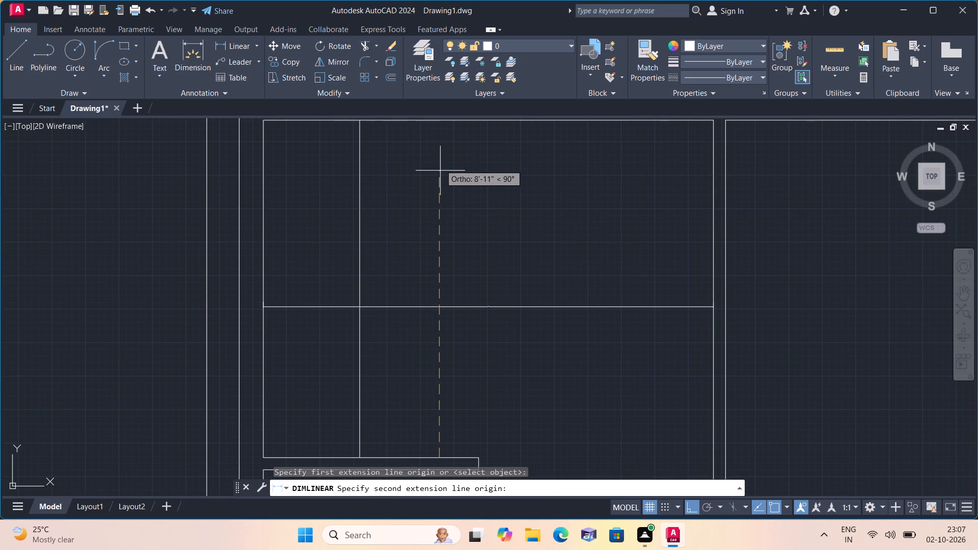
scroll(440, 146, down, 1)
middle_drag(440, 147, 439, 185)
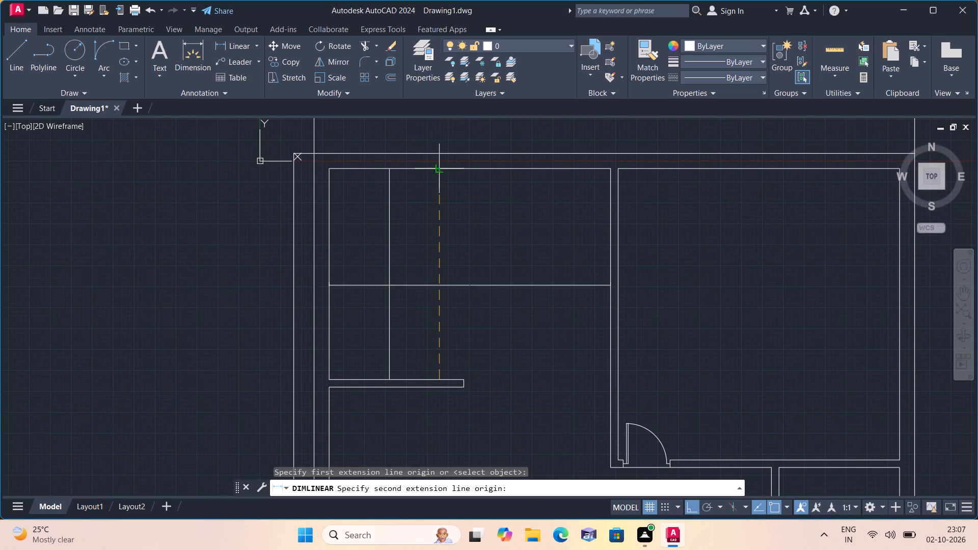
click(439, 167)
click(438, 199)
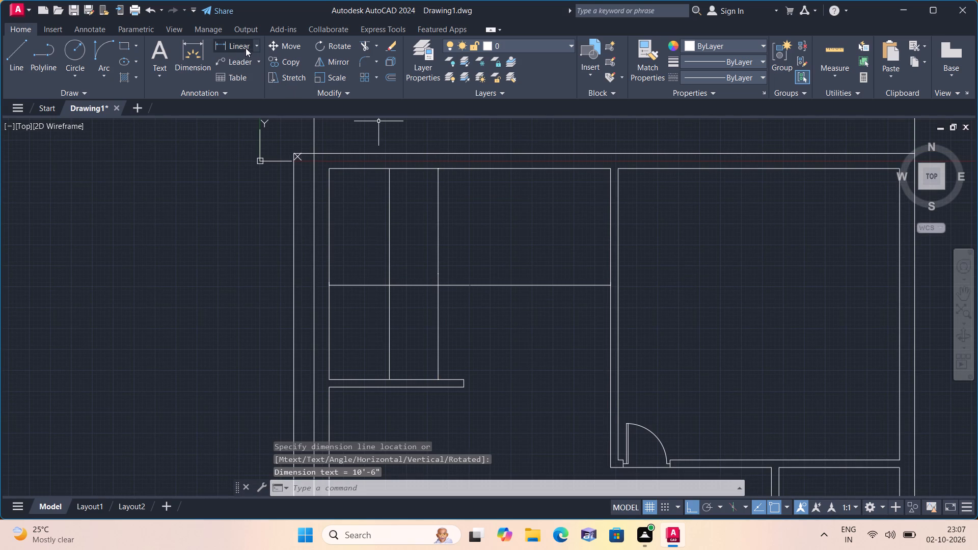
Add a vertical linear dimension inside the upper-right room, from the top wall's inner face to the partition containing the door.
click(237, 43)
scroll(237, 43, down, 2)
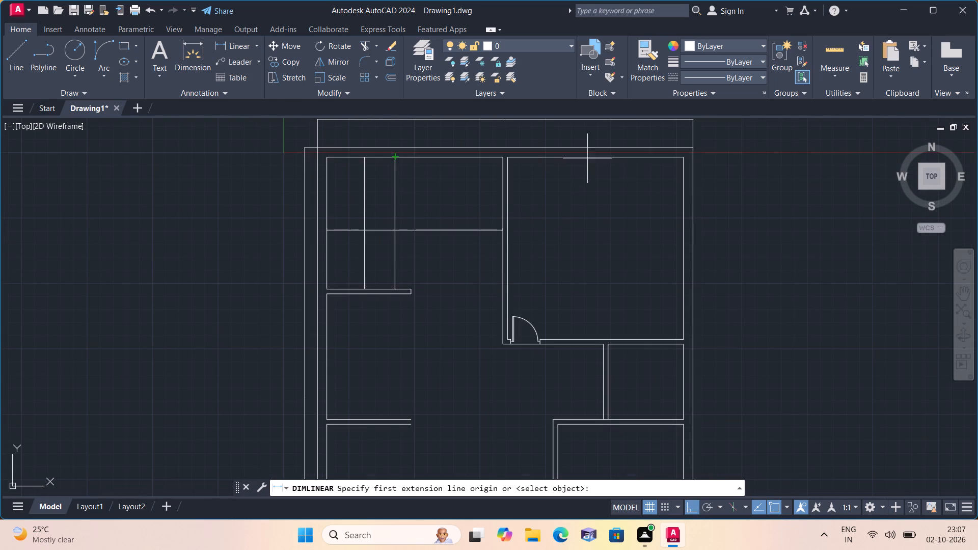
click(608, 159)
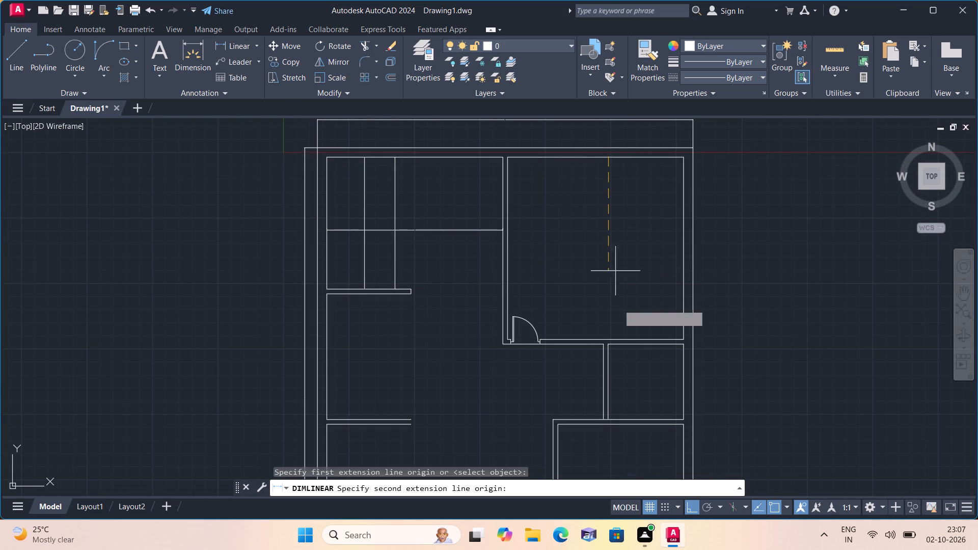
click(608, 338)
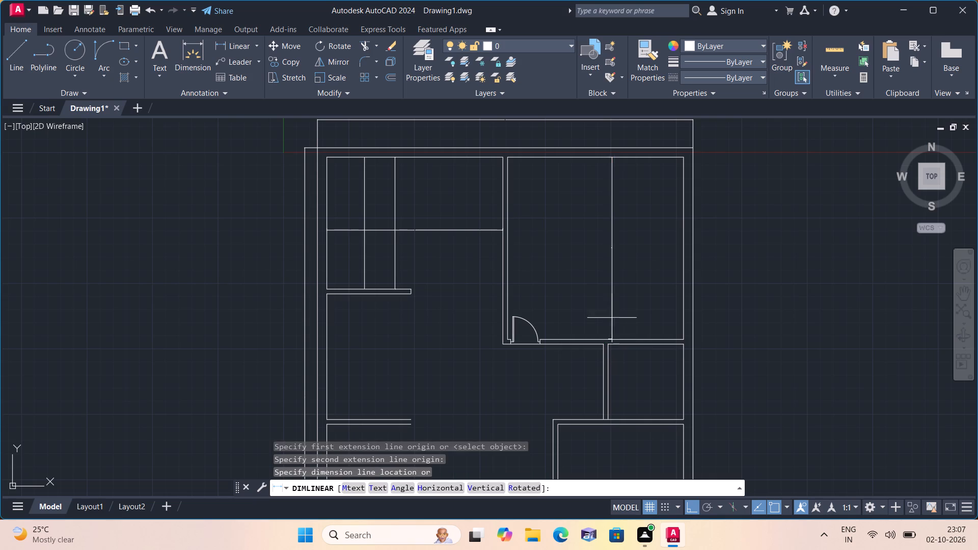
click(601, 292)
Add a horizontal linear dimension across the upper-right room, from its left partition to the right outer wall's inner face.
click(240, 42)
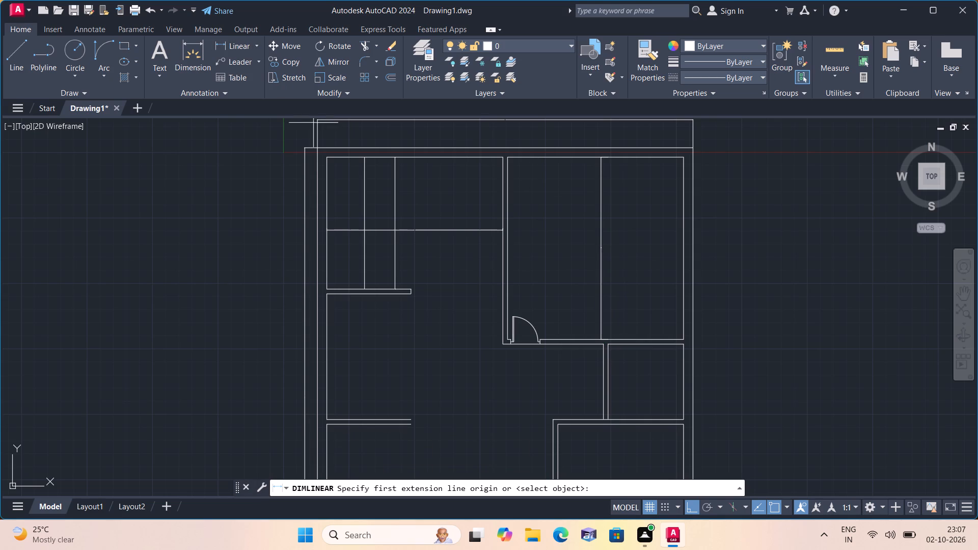
scroll(515, 210, up, 2)
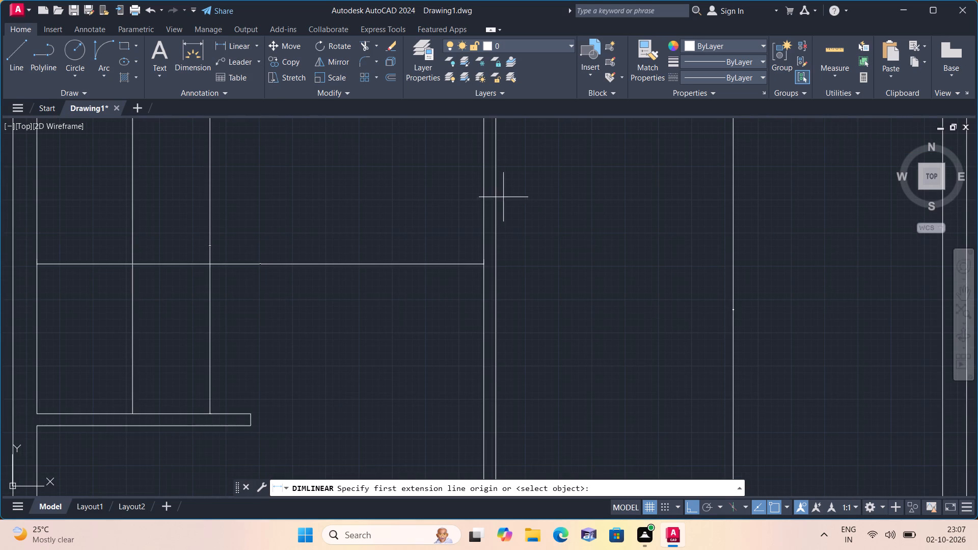
click(495, 189)
scroll(495, 189, down, 3)
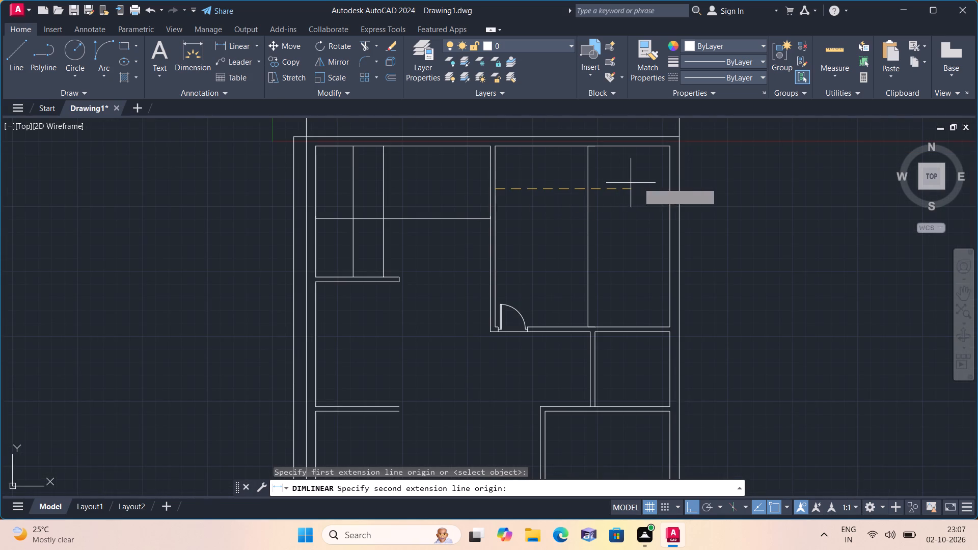
click(668, 189)
click(644, 193)
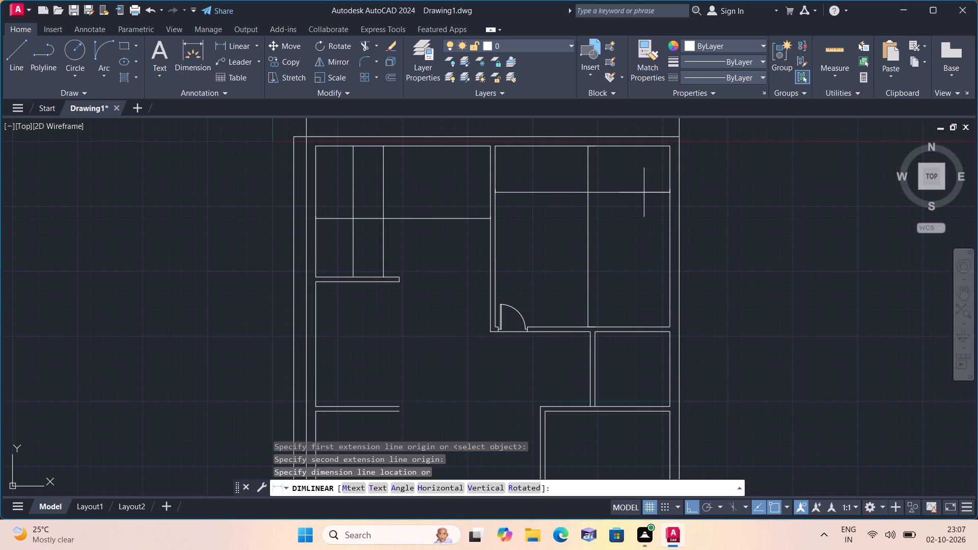
Add a vertical linear dimension between the facing sides of the two short partitions on the left outer wall.
click(239, 42)
middle_drag(415, 355, 400, 307)
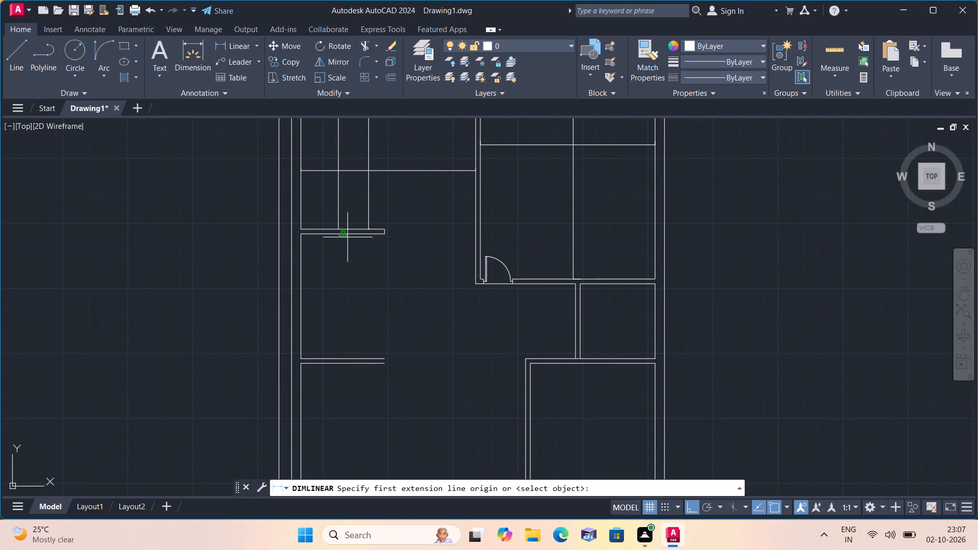
click(344, 233)
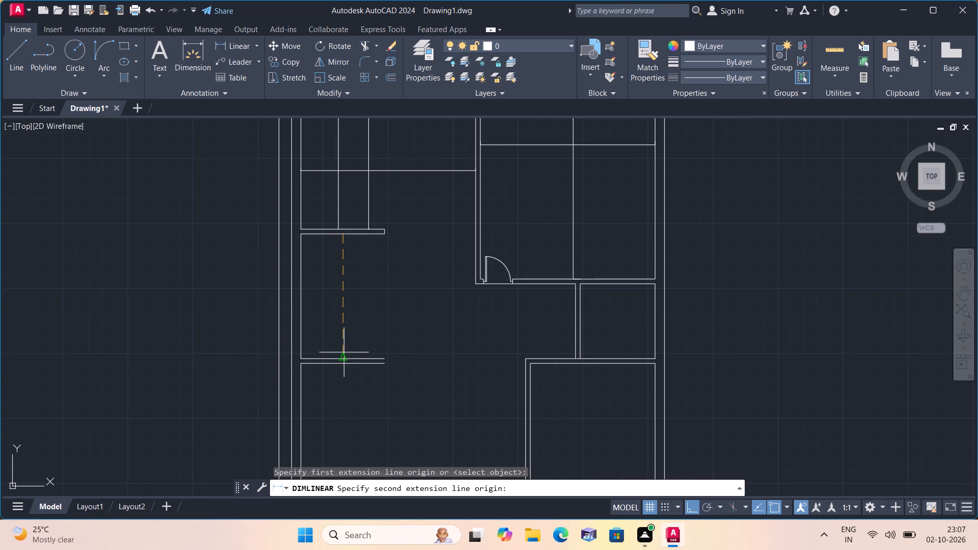
click(343, 357)
click(356, 331)
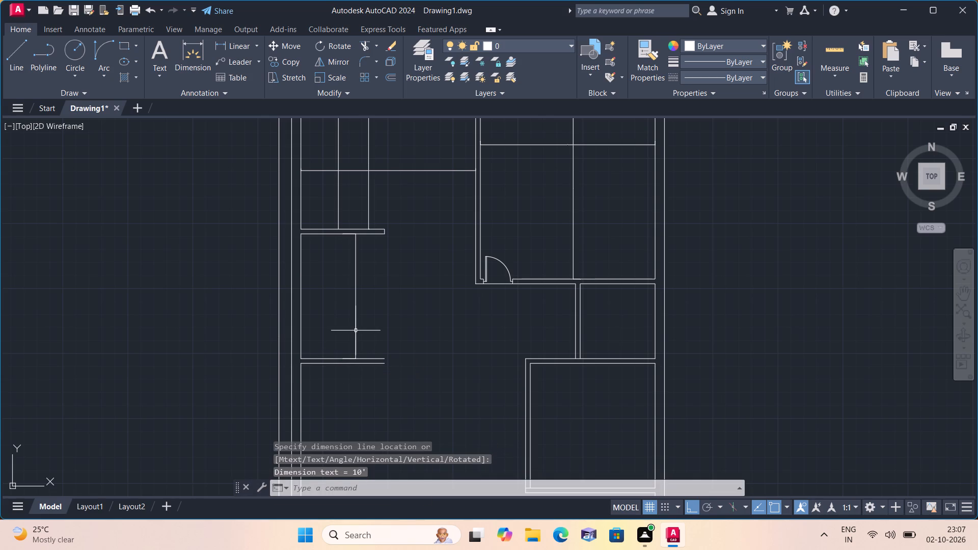
Add a vertical linear dimension inside the small square room on the right outer wall, between its upper and lower partitions.
click(232, 44)
middle_drag(354, 165, 322, 126)
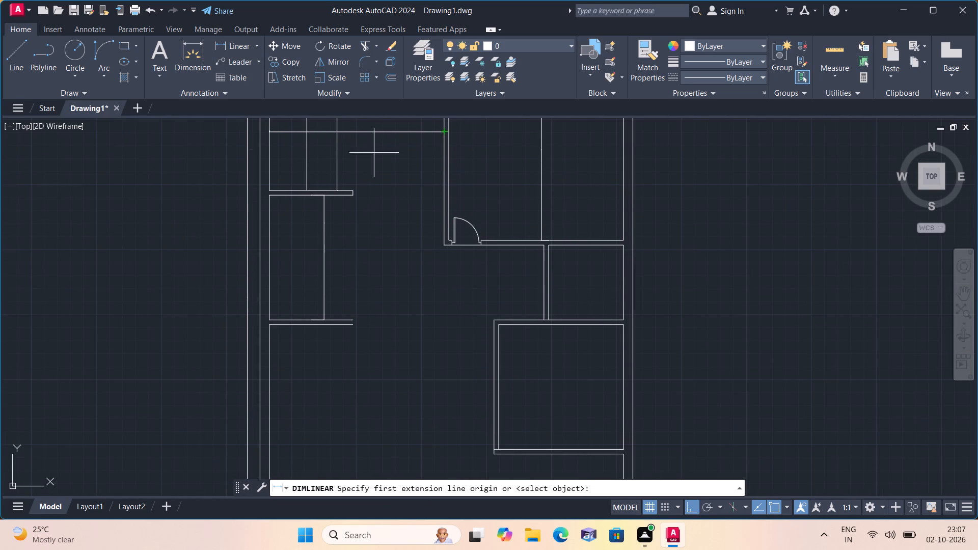
scroll(578, 264, up, 1)
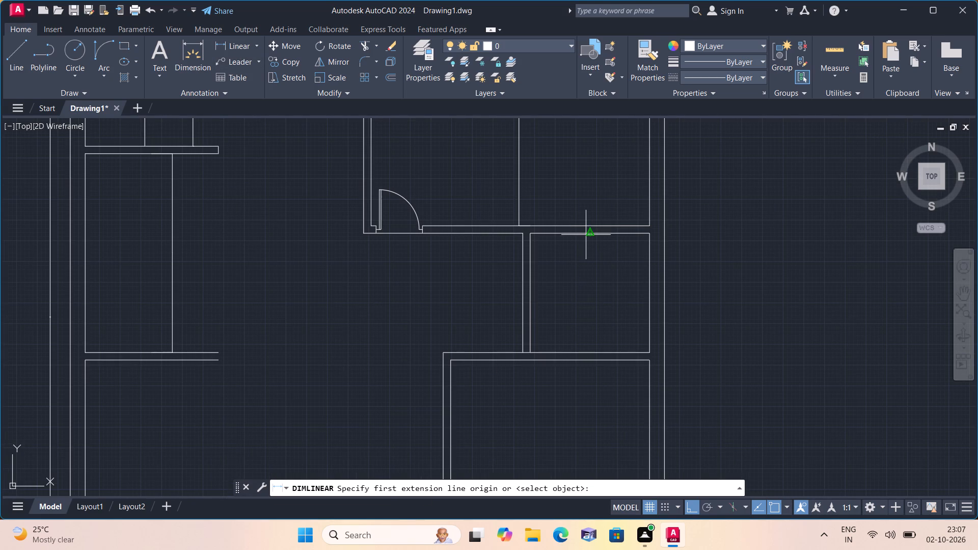
click(586, 235)
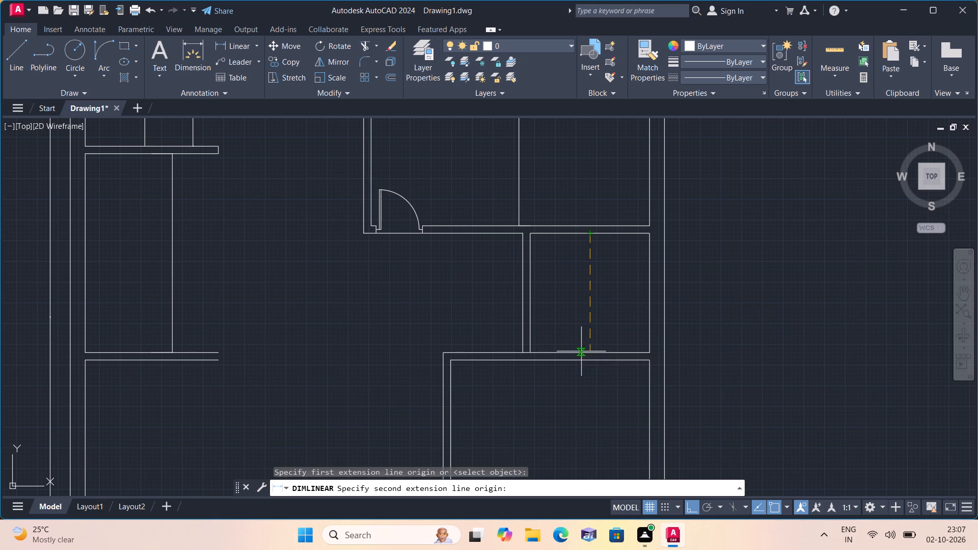
click(589, 352)
click(589, 329)
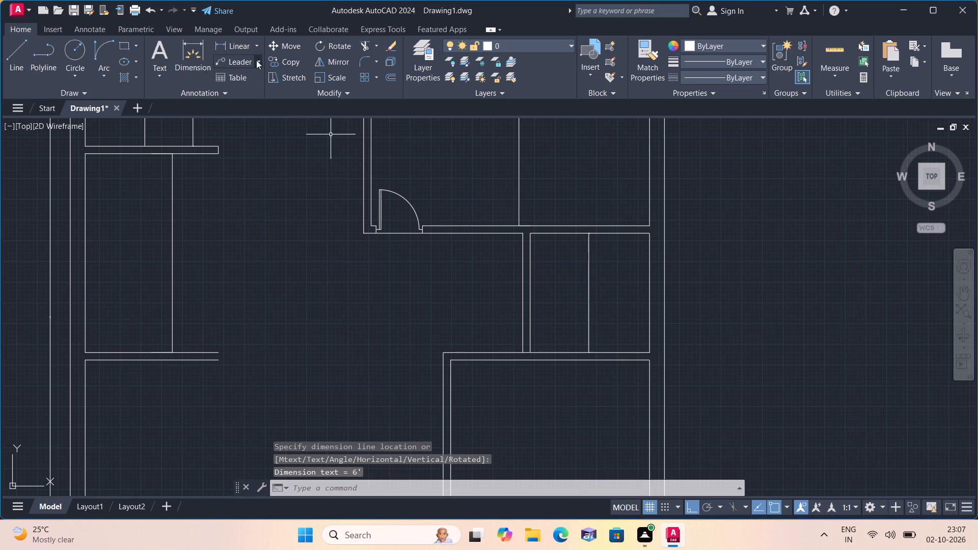
Add a horizontal linear dimension across the small square room, from its left partition to the right outer wall's inner face.
click(240, 41)
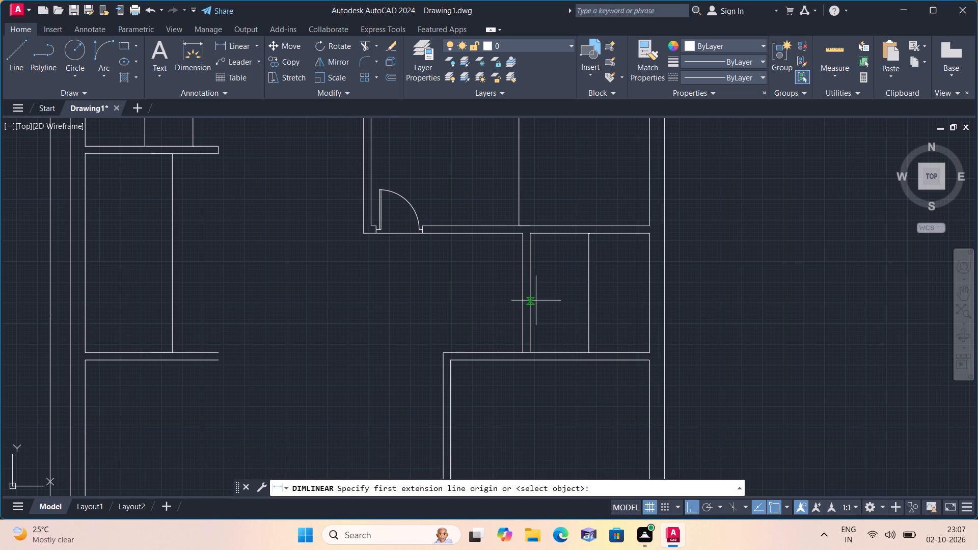
click(533, 296)
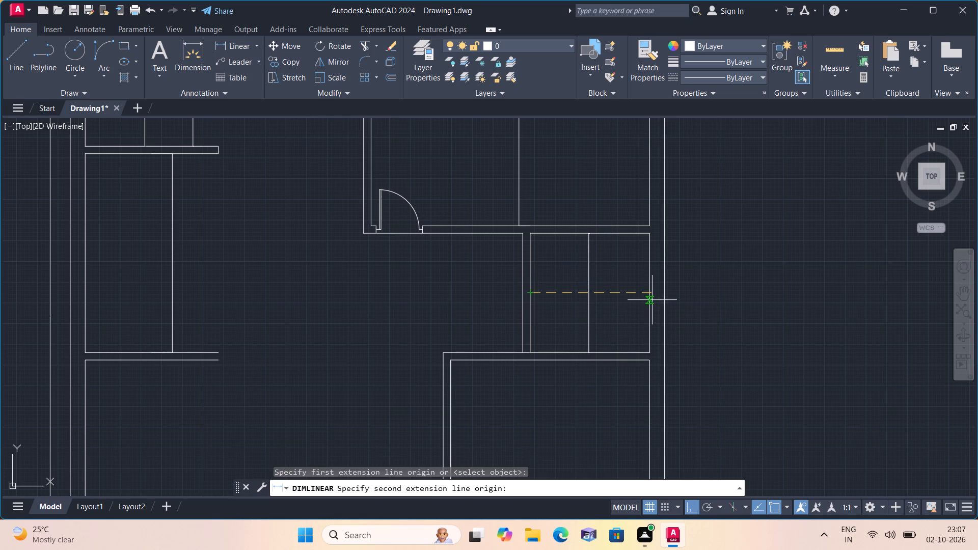
click(649, 290)
click(641, 290)
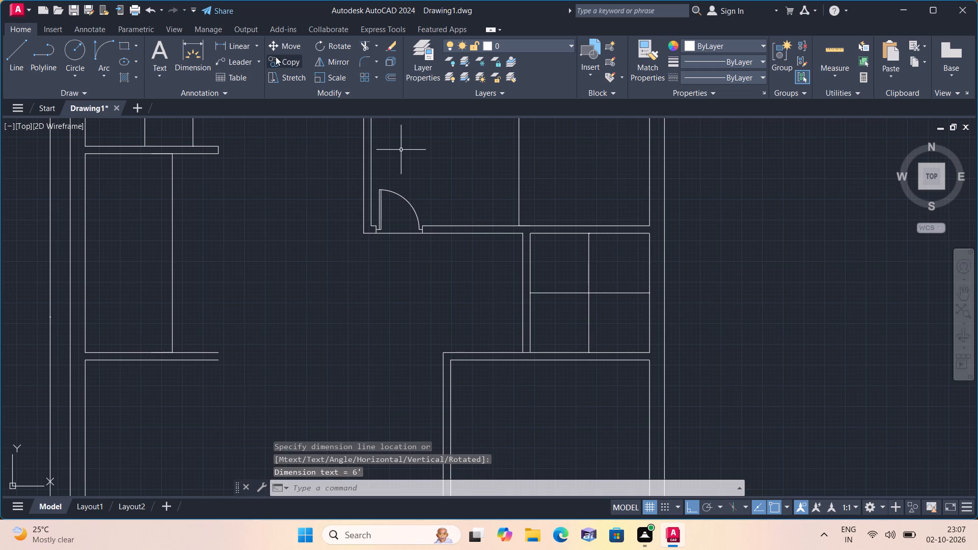
Add a vertical linear dimension inside the lower-right room, between the inner faces of its upper and lower partitions.
click(234, 38)
scroll(312, 289, down, 1)
middle_drag(315, 309, 311, 252)
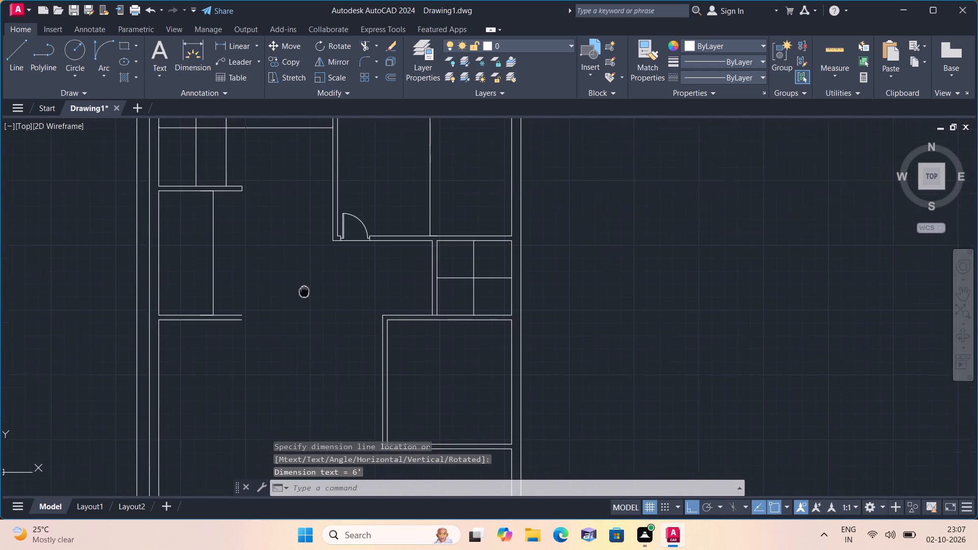
middle_drag(311, 252, 313, 210)
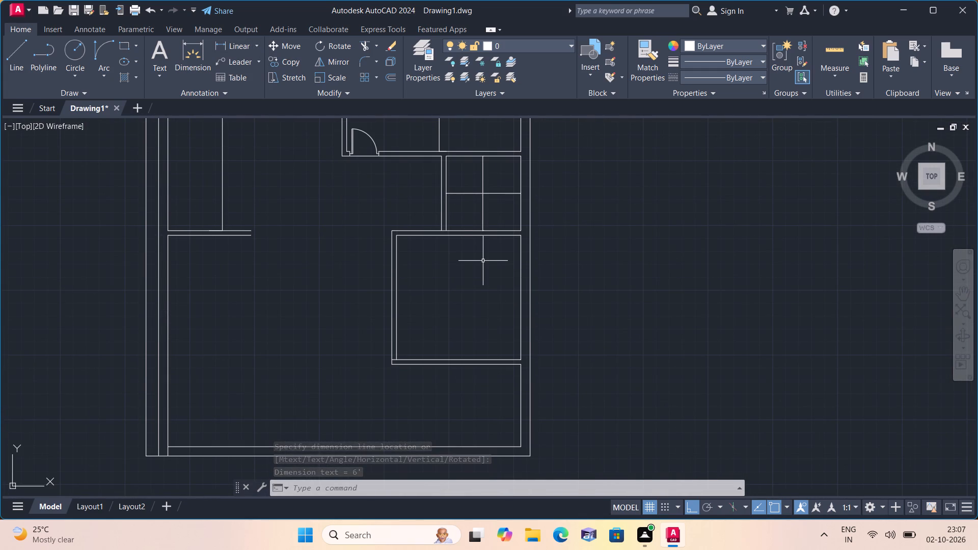
click(241, 44)
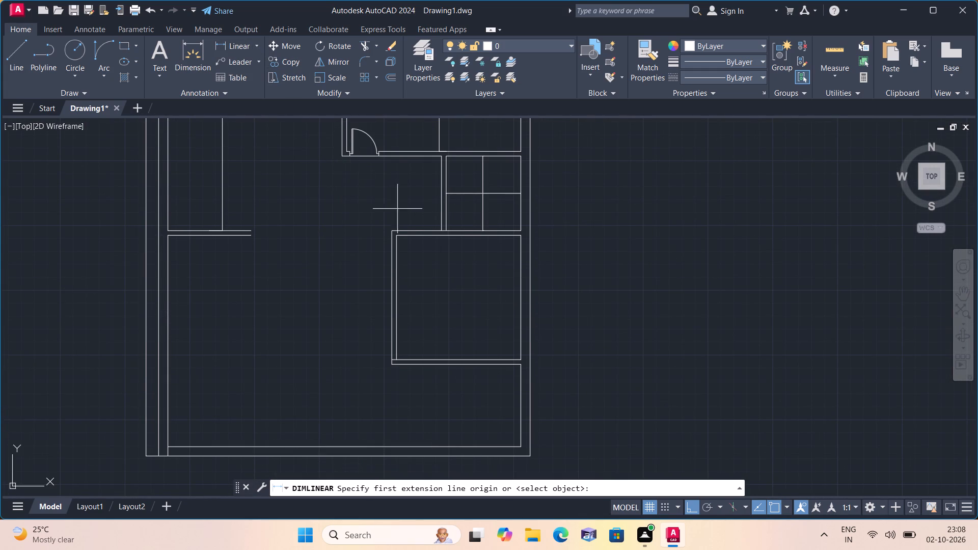
scroll(456, 237, up, 2)
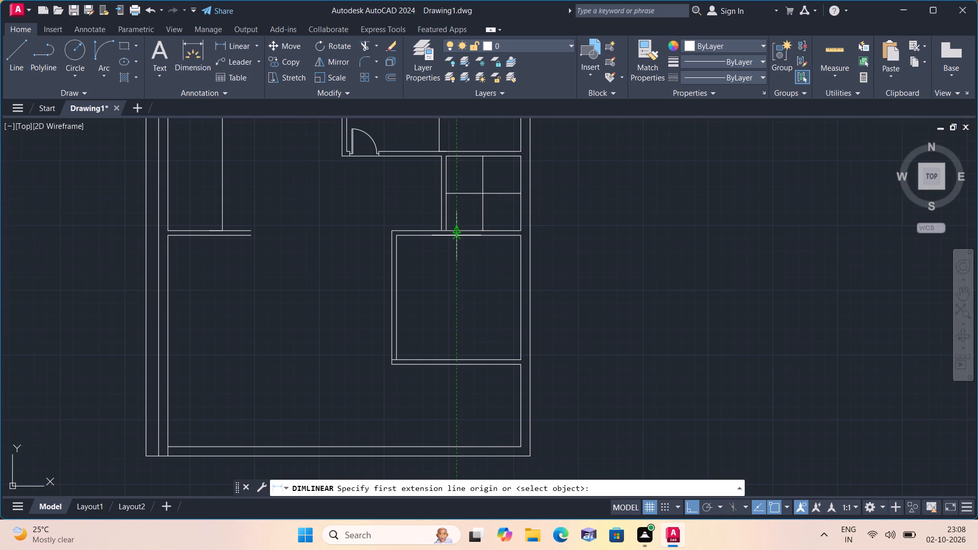
click(457, 232)
middle_drag(459, 319, 468, 246)
scroll(458, 319, down, 1)
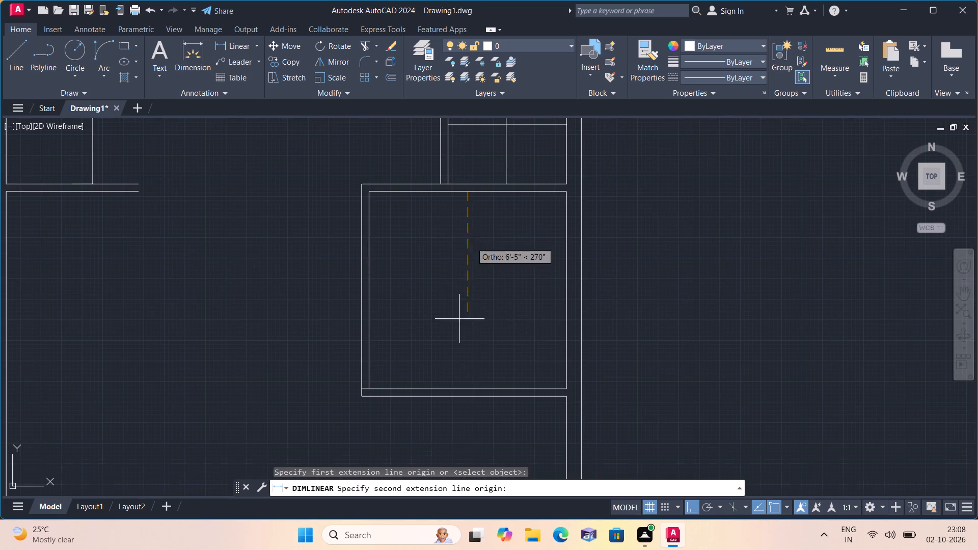
click(468, 387)
click(467, 376)
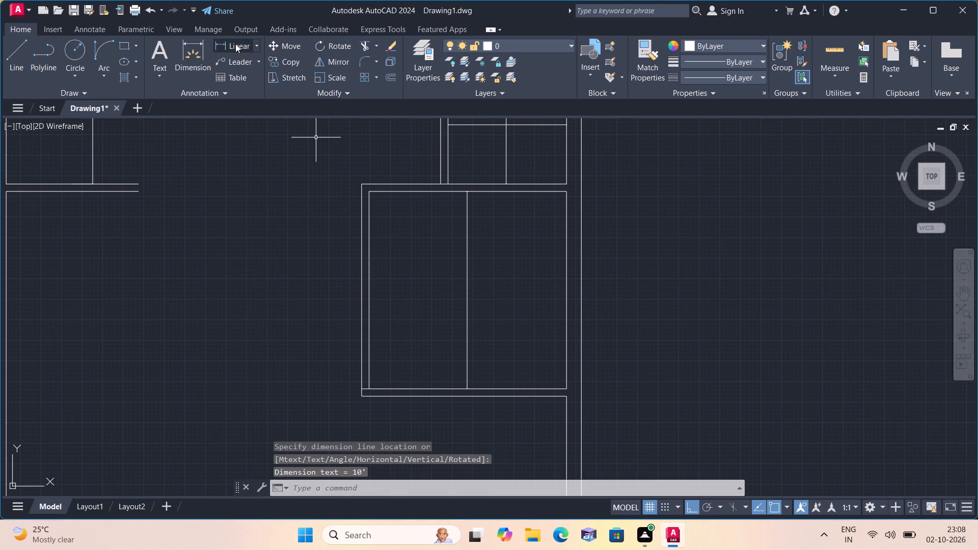
Add a horizontal linear dimension across the lower-right room, from its left partition to the right outer wall's inner face.
click(235, 44)
click(368, 261)
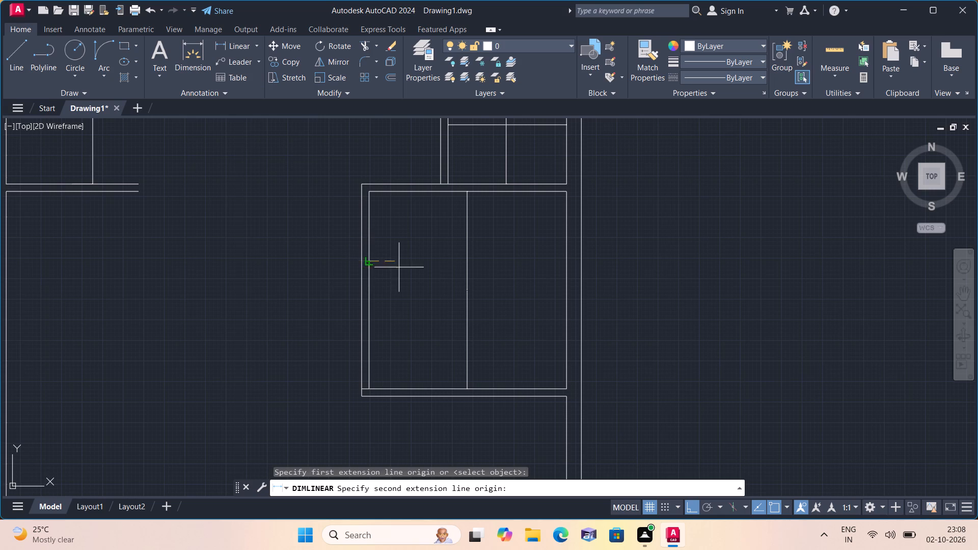
click(565, 262)
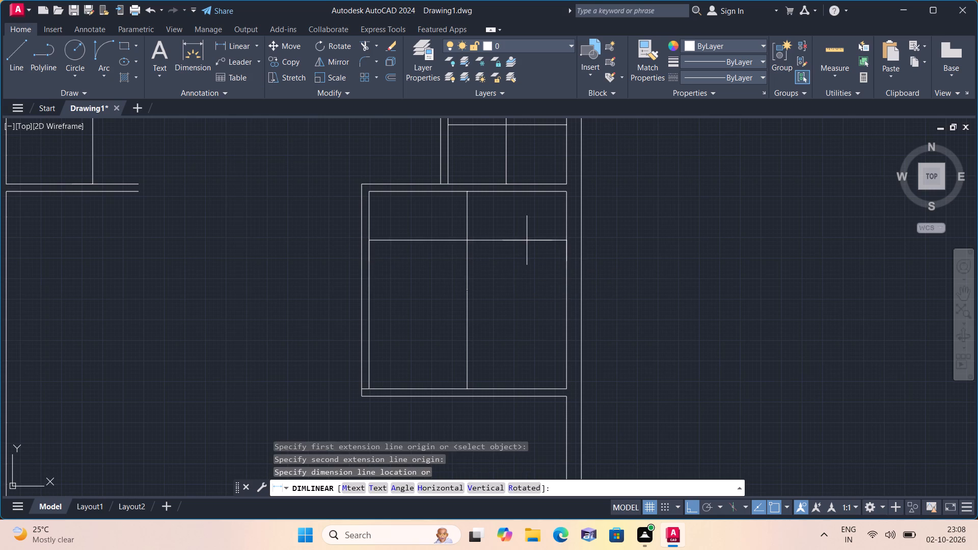
click(526, 240)
Add a vertical linear dimension in the lower-left area, from the lower short partition's underside to the bottom wall's inner face.
scroll(334, 184, down, 1)
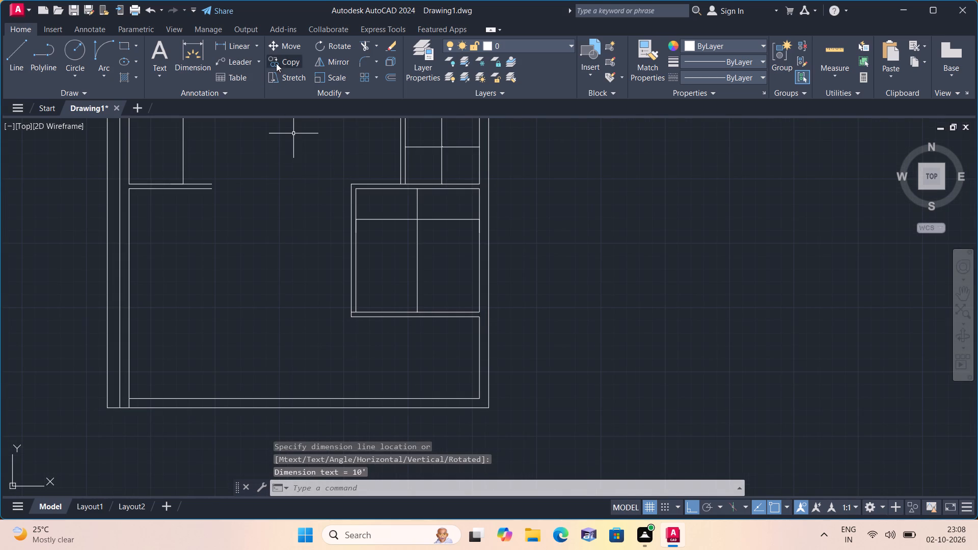
click(230, 48)
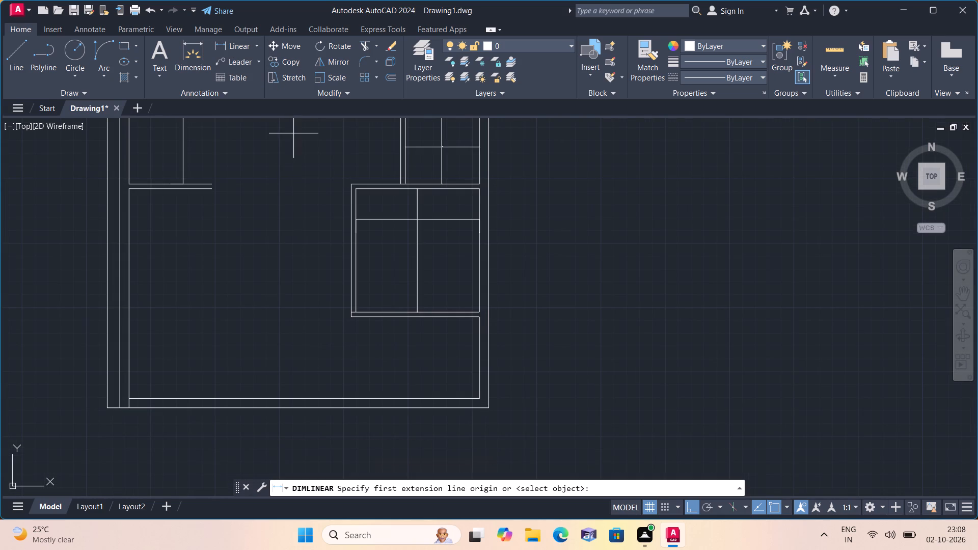
middle_drag(193, 231, 226, 222)
scroll(232, 193, up, 1)
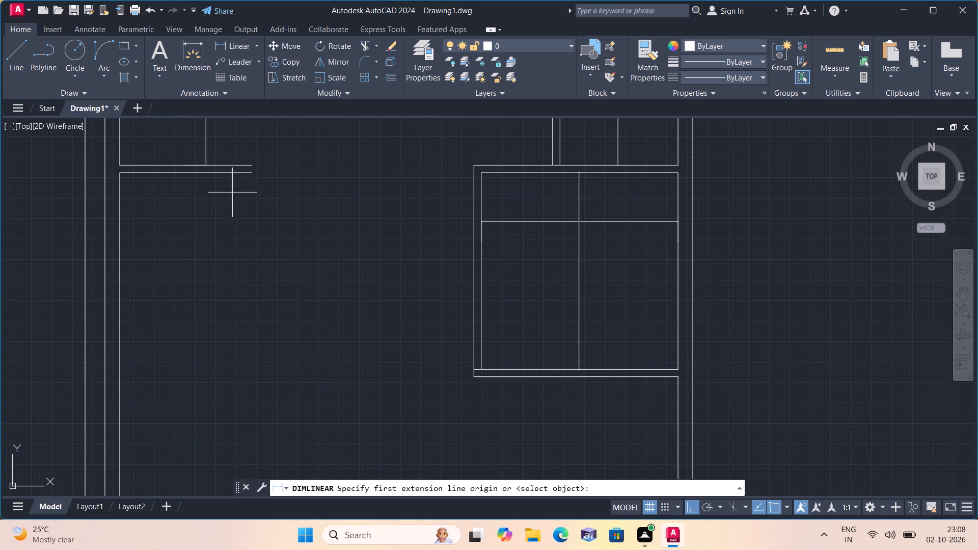
click(234, 175)
scroll(232, 293, down, 2)
middle_drag(232, 297, 234, 271)
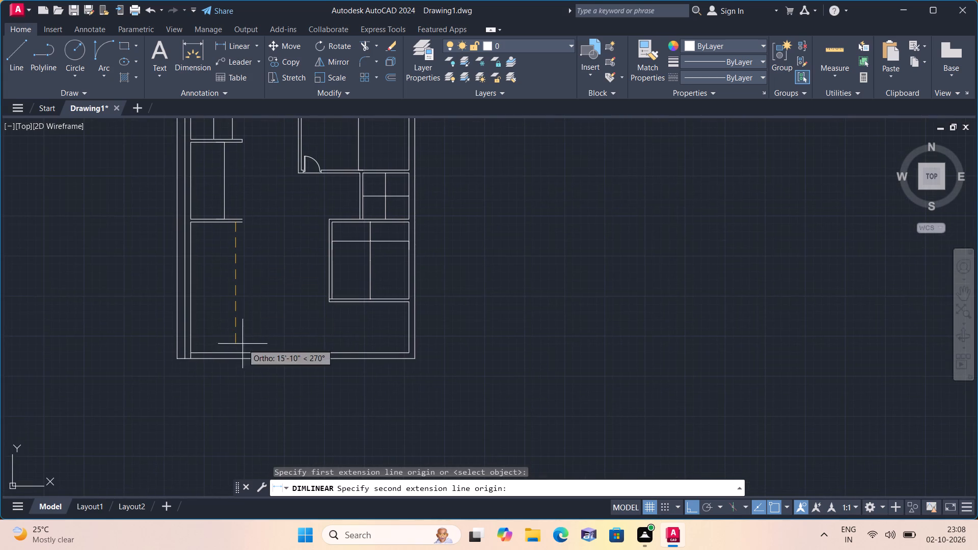
click(238, 351)
click(251, 318)
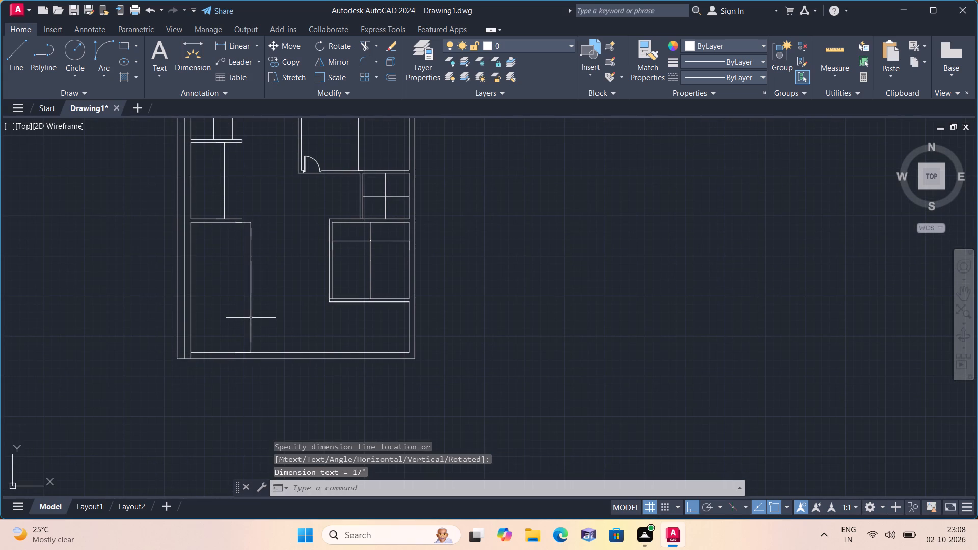
Select all similar linear dimensions in the plan and set their text height to 6".
scroll(324, 308, up, 2)
click(278, 311)
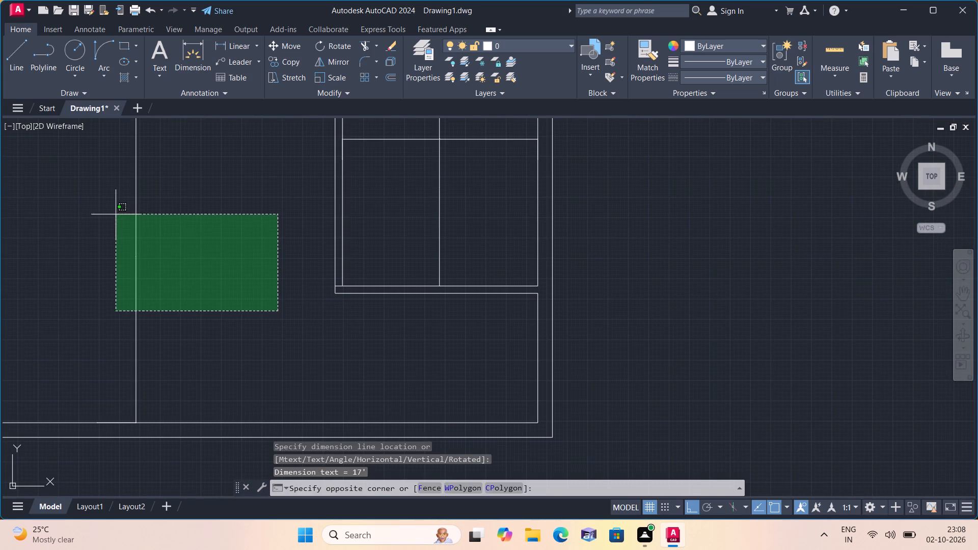
click(116, 214)
right_click(116, 214)
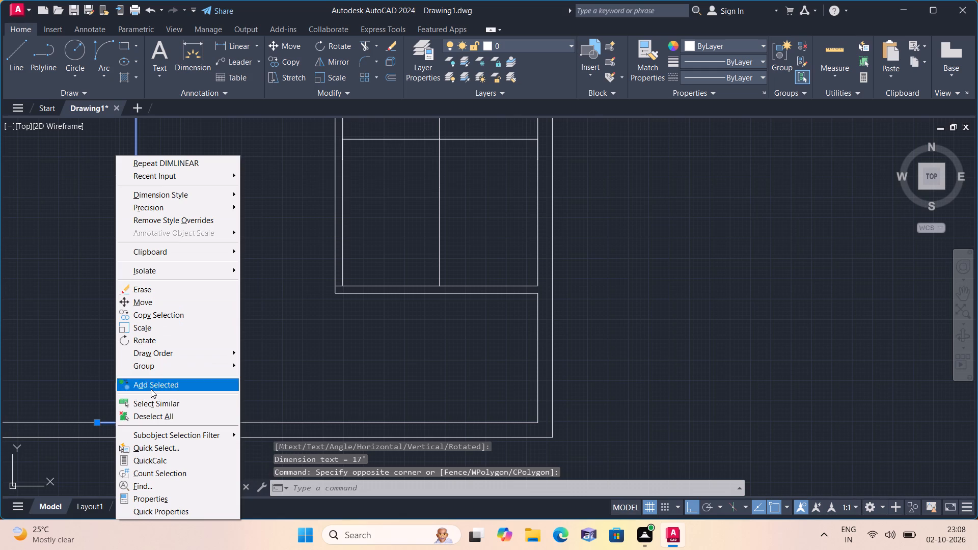
click(150, 401)
right_click(211, 319)
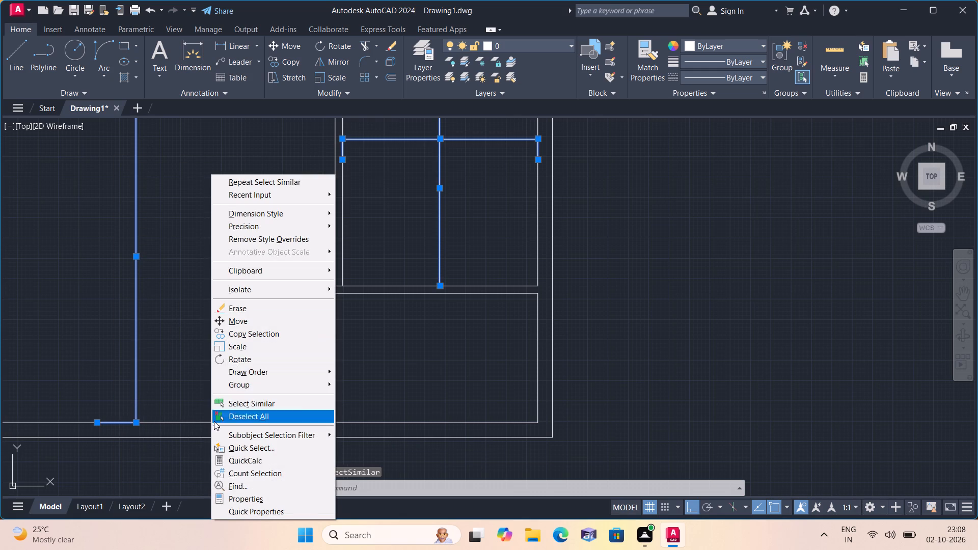
click(240, 499)
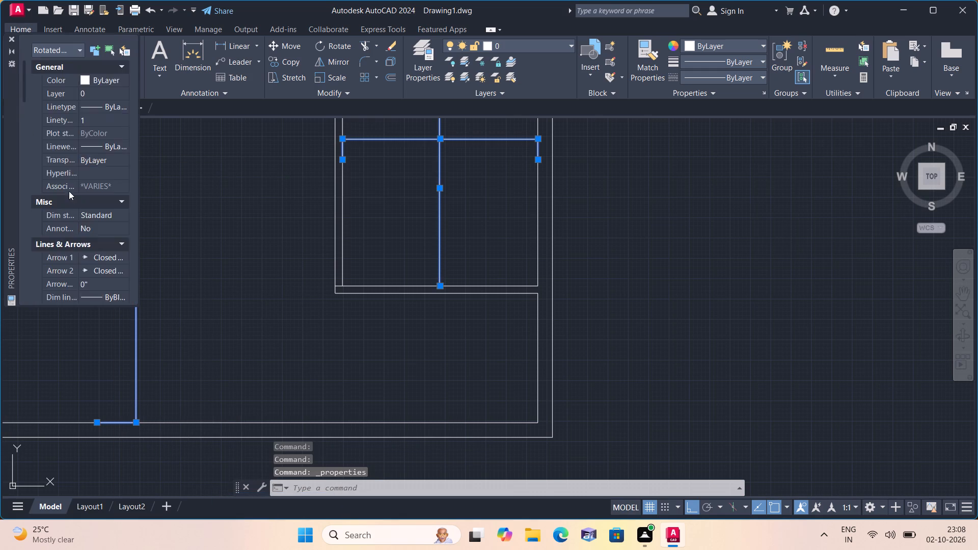
scroll(69, 191, down, 6)
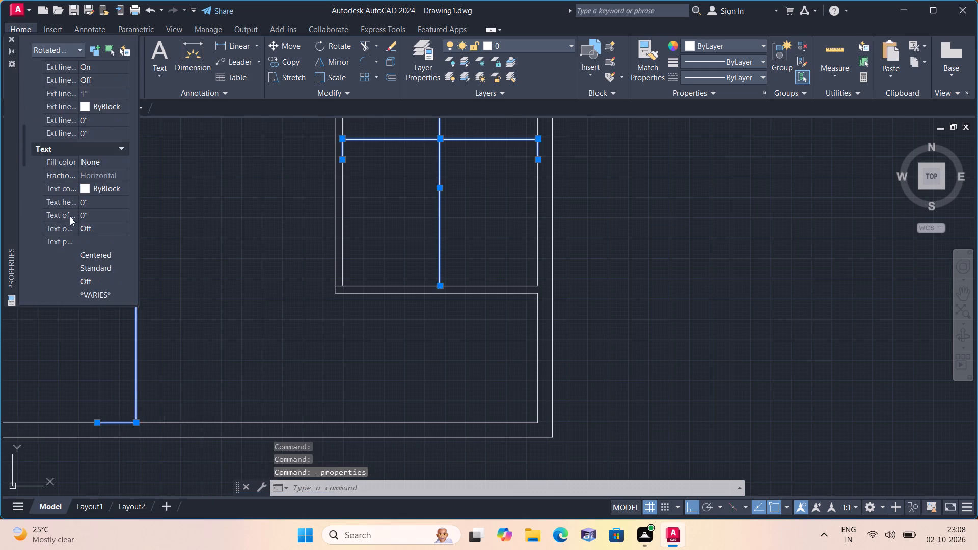
click(87, 197)
key(BackSpace)
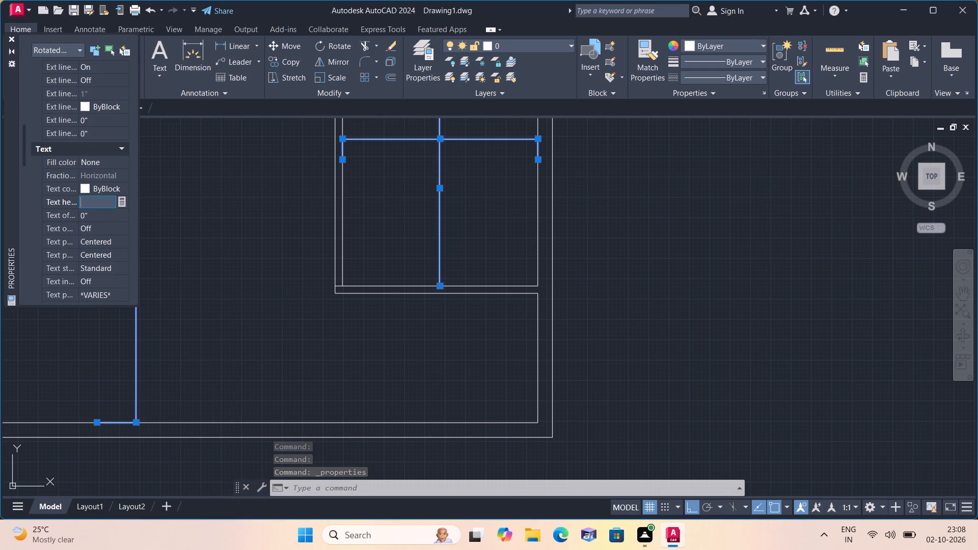
text(6')
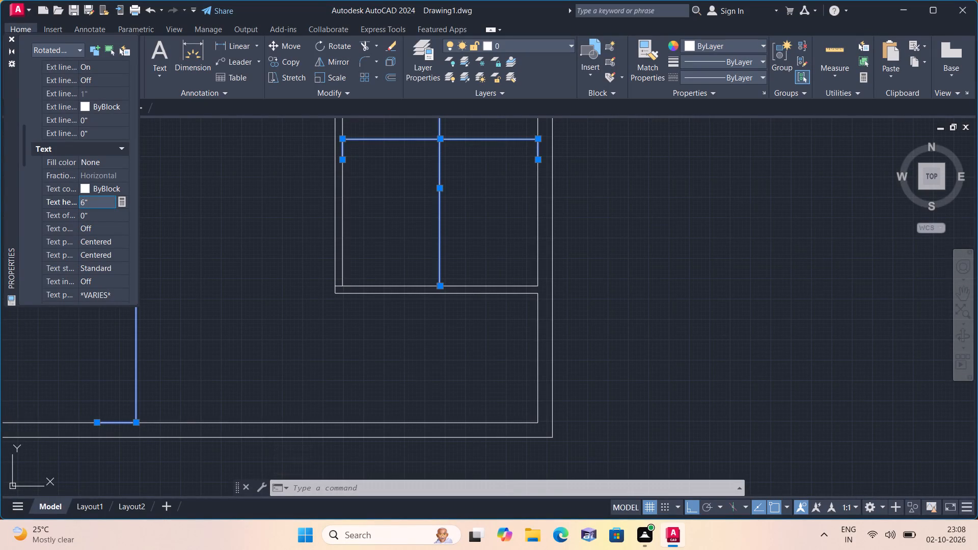
click(204, 213)
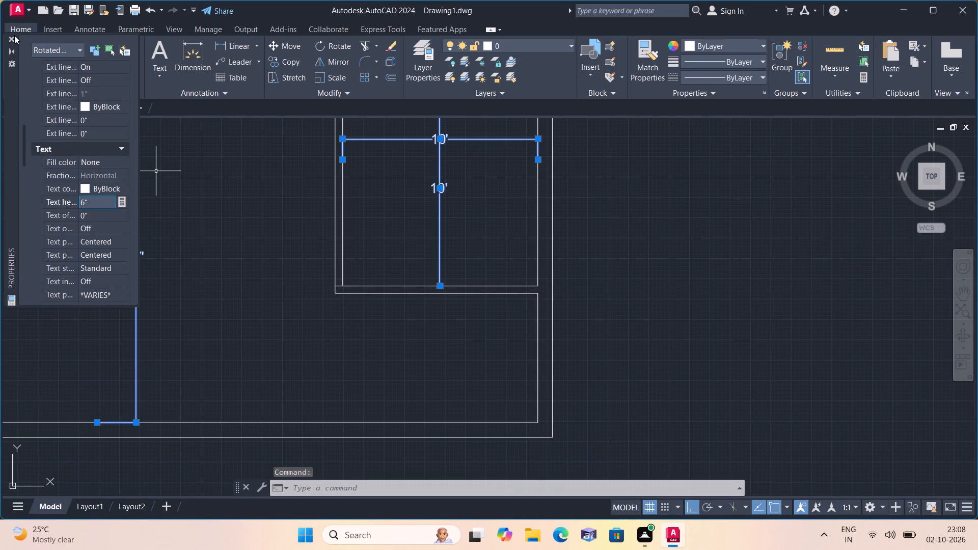
click(14, 35)
key(Escape)
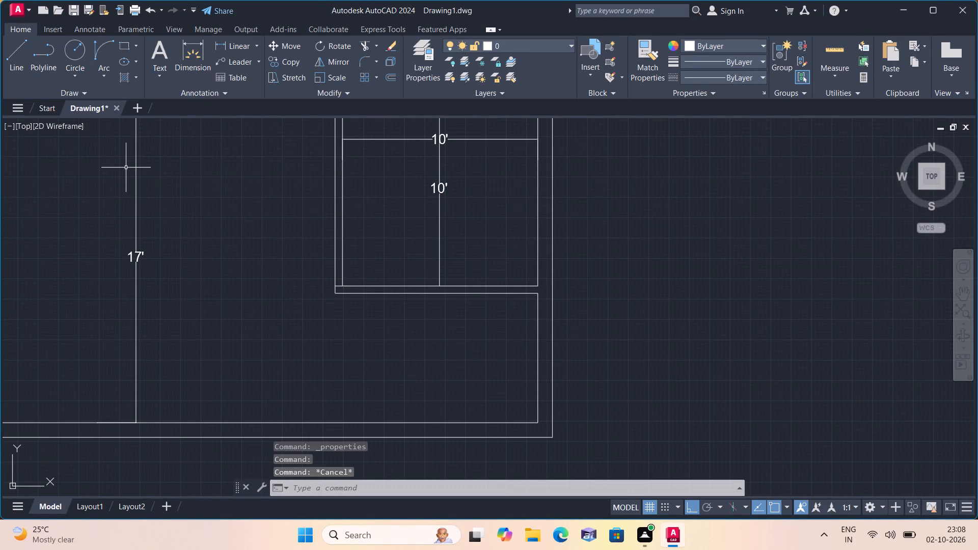
Examine the dimension text across the whole floor plan for legibility.
scroll(120, 173, down, 4)
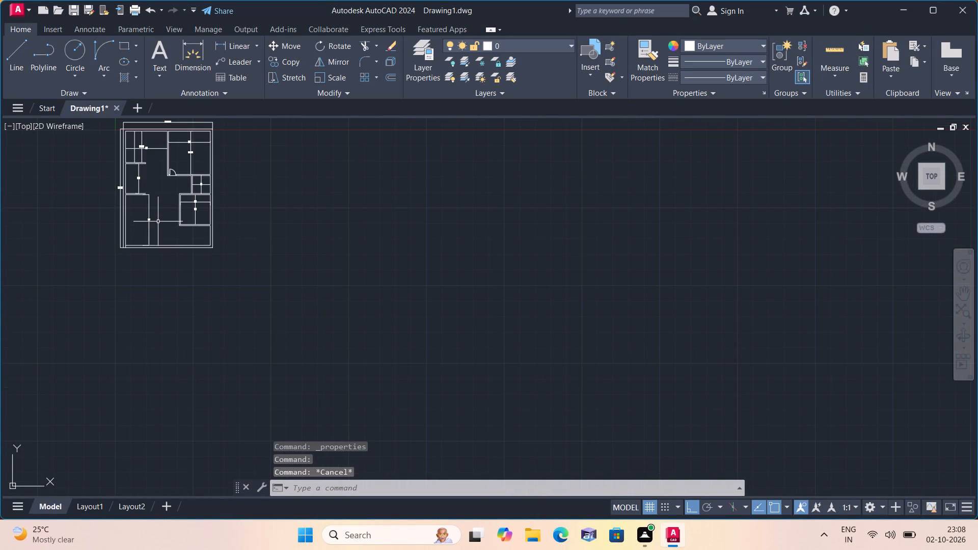
scroll(158, 222, up, 1)
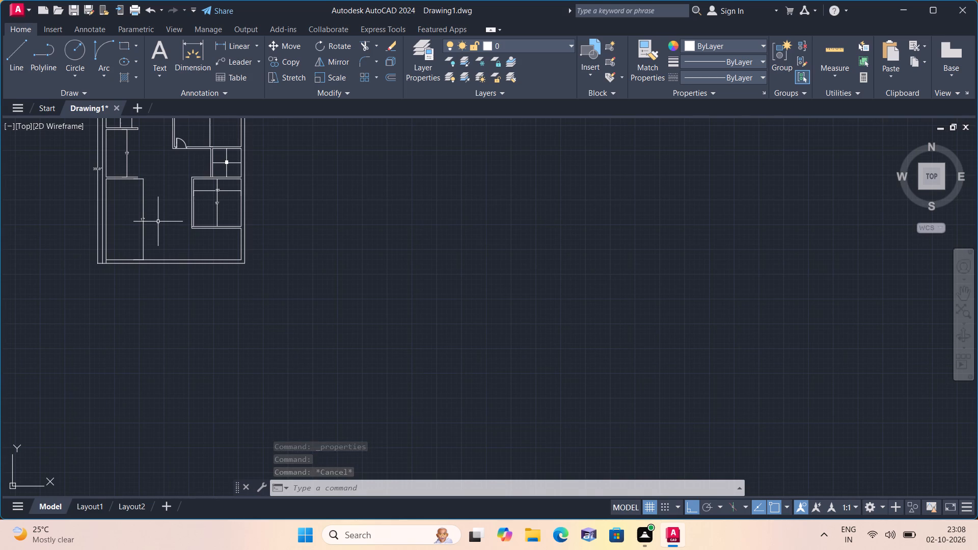
scroll(158, 222, down, 1)
scroll(158, 222, up, 1)
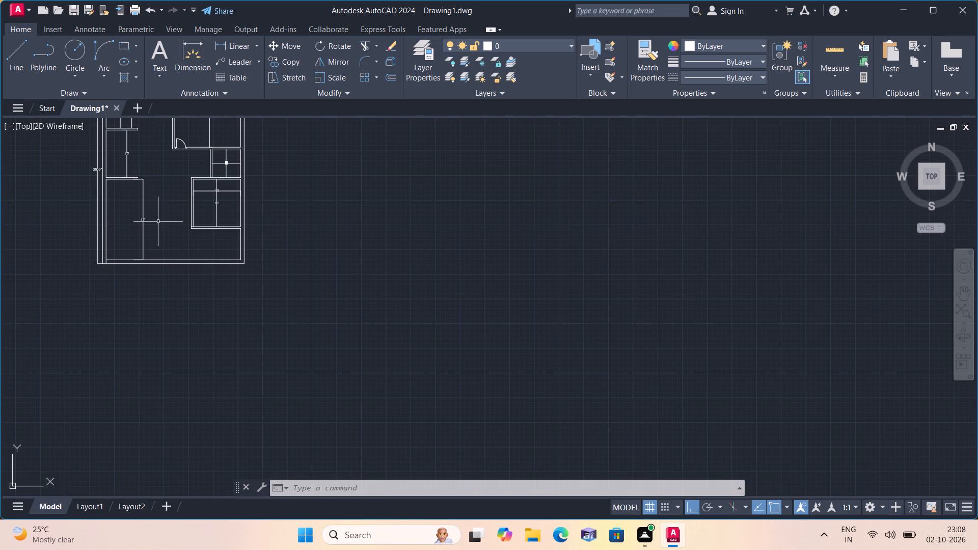
scroll(179, 220, up, 1)
middle_drag(179, 220, 247, 329)
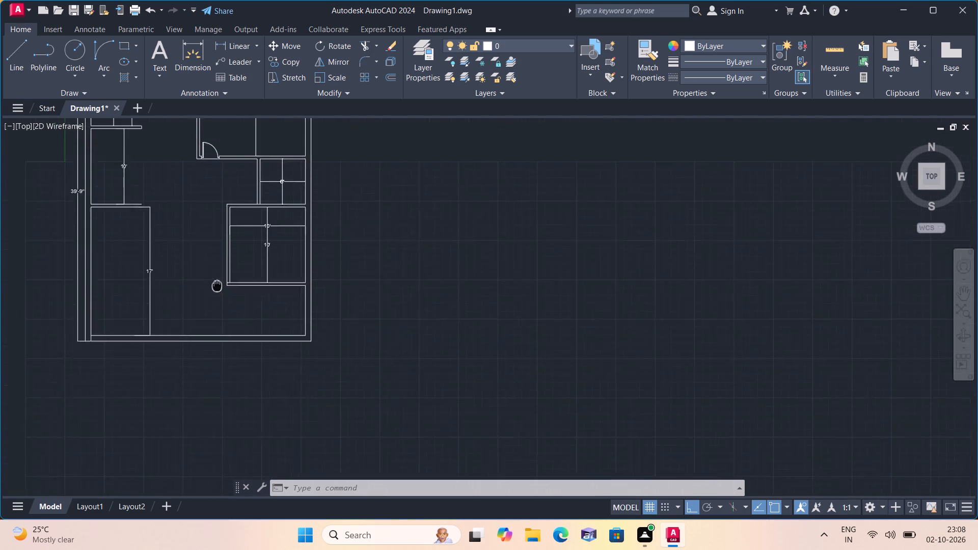
middle_drag(247, 329, 291, 406)
middle_drag(222, 216, 266, 308)
scroll(288, 279, up, 2)
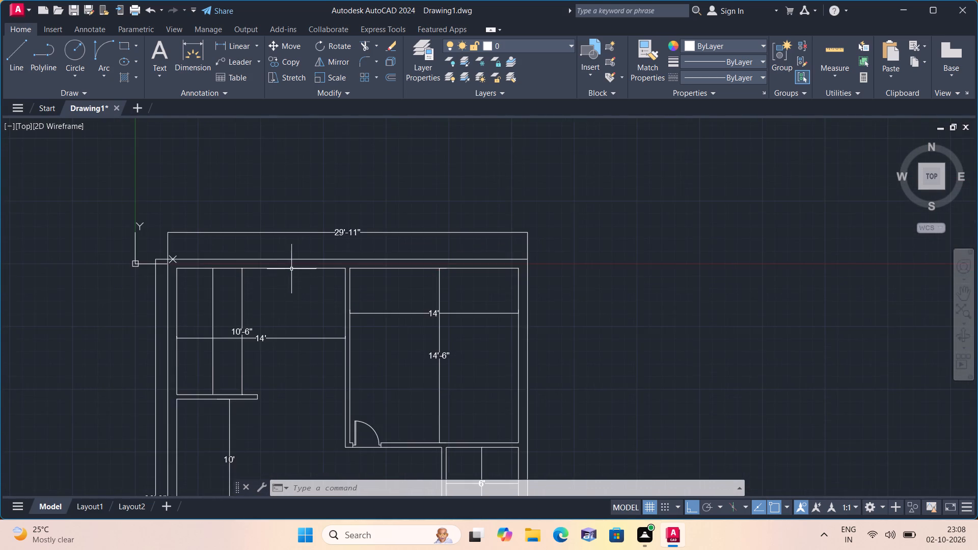
Replace the text of the overall width dimension above the plan with 30'.
scroll(330, 224, up, 1)
middle_drag(330, 224, 342, 282)
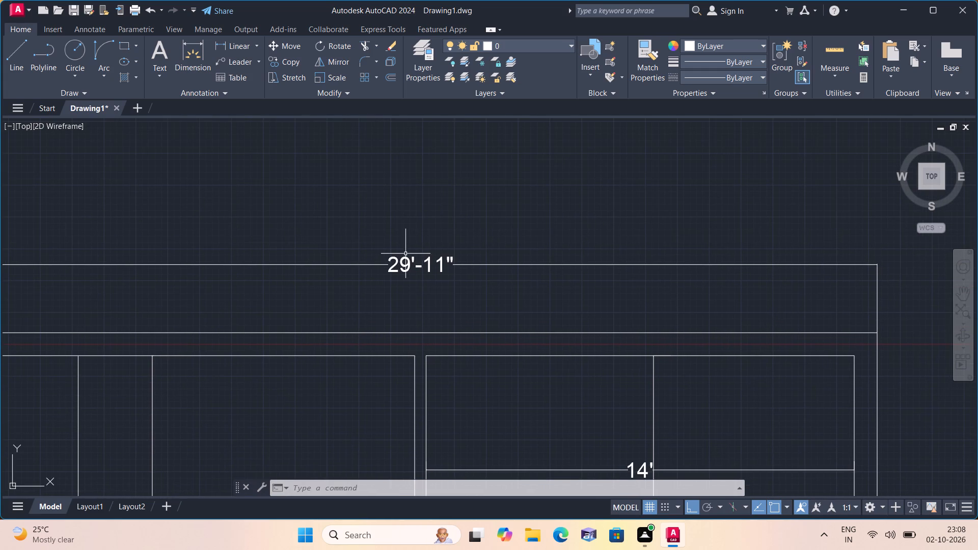
triple_click(410, 260)
key(BackSpace)
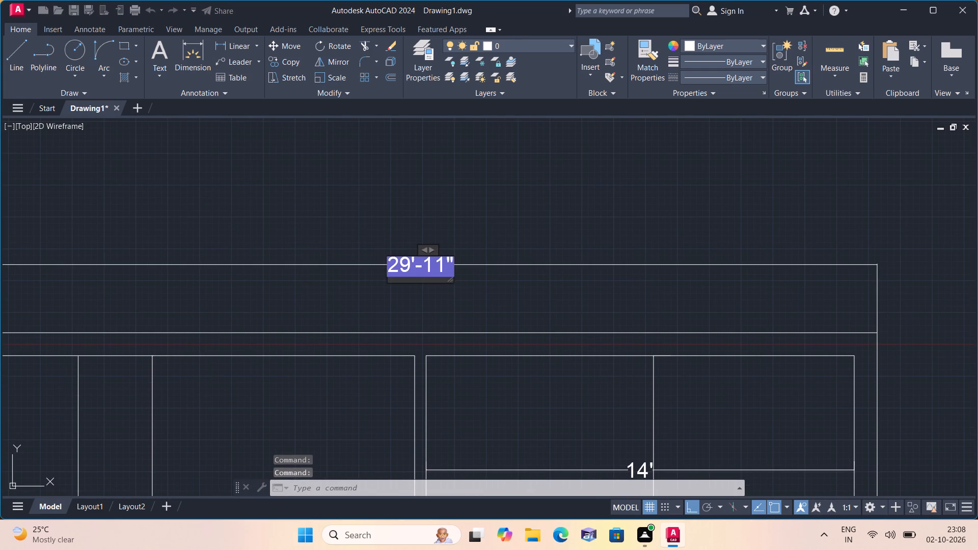
key(BackSpace)
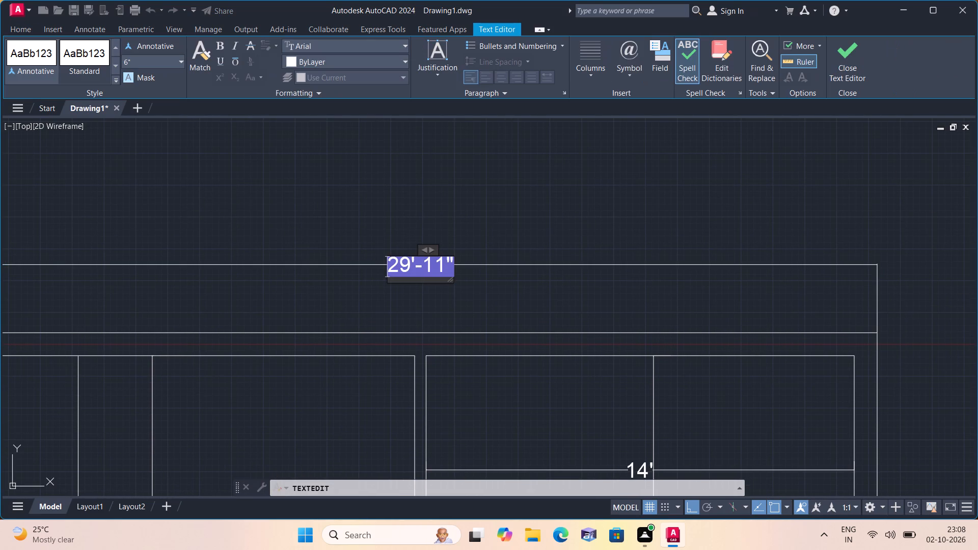
click(454, 273)
click(444, 266)
click(443, 265)
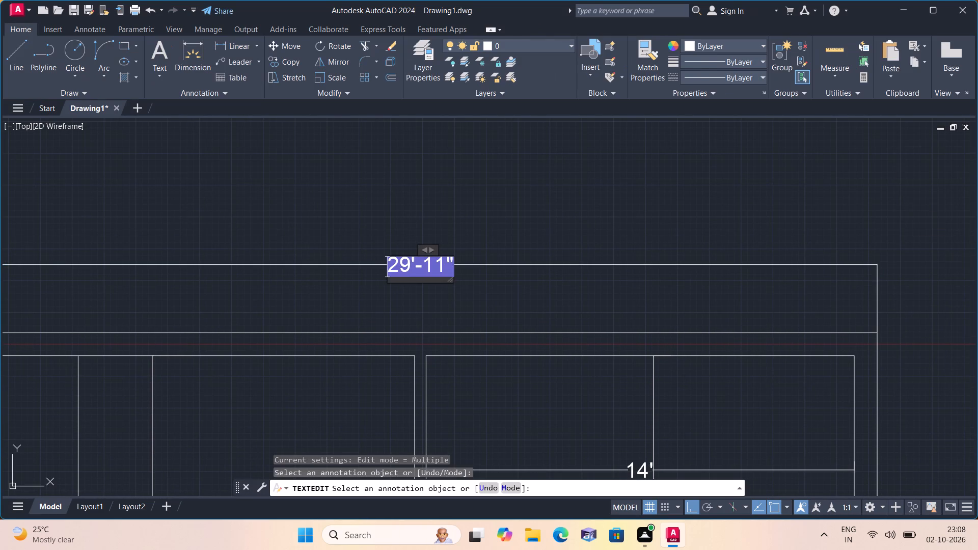
click(442, 264)
key(BackSpace)
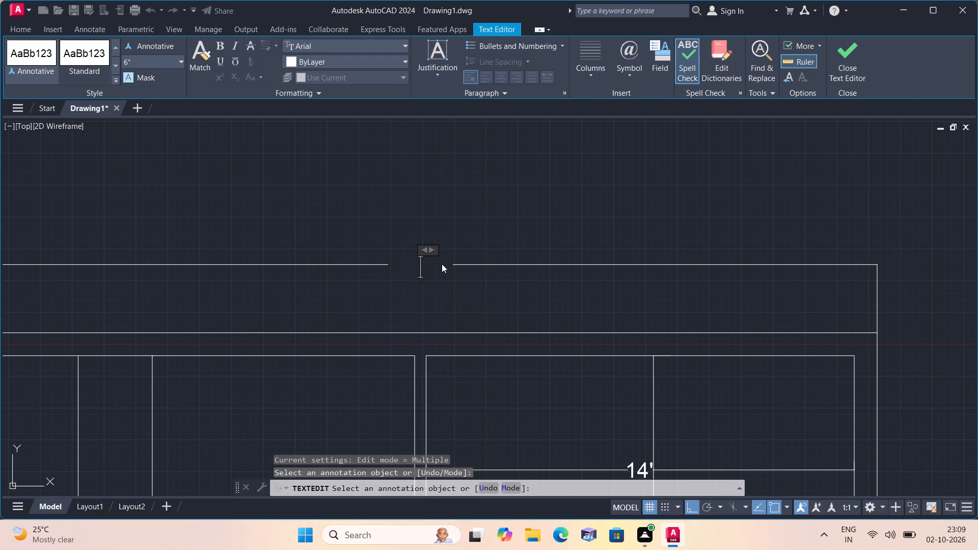
text(30')
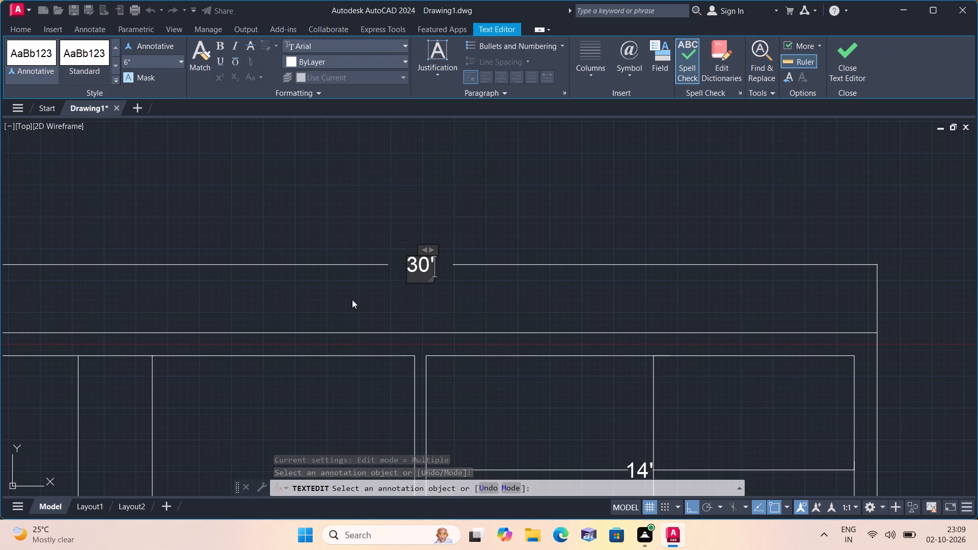
click(352, 299)
Replace the text of the overall length dimension beside the left outer wall with 40'.
scroll(352, 299, down, 1)
middle_drag(349, 299, 390, 176)
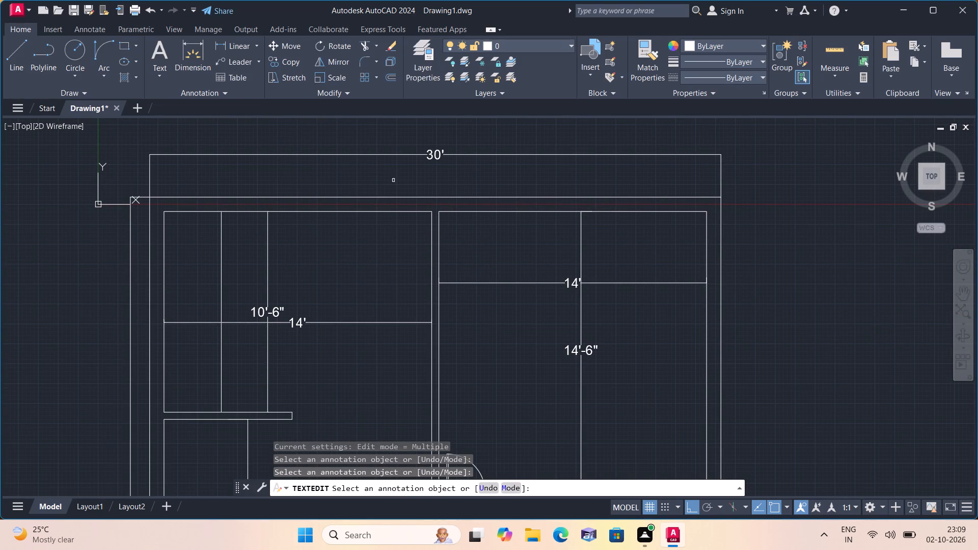
scroll(229, 307, down, 1)
middle_drag(223, 308, 267, 181)
scroll(195, 322, up, 2)
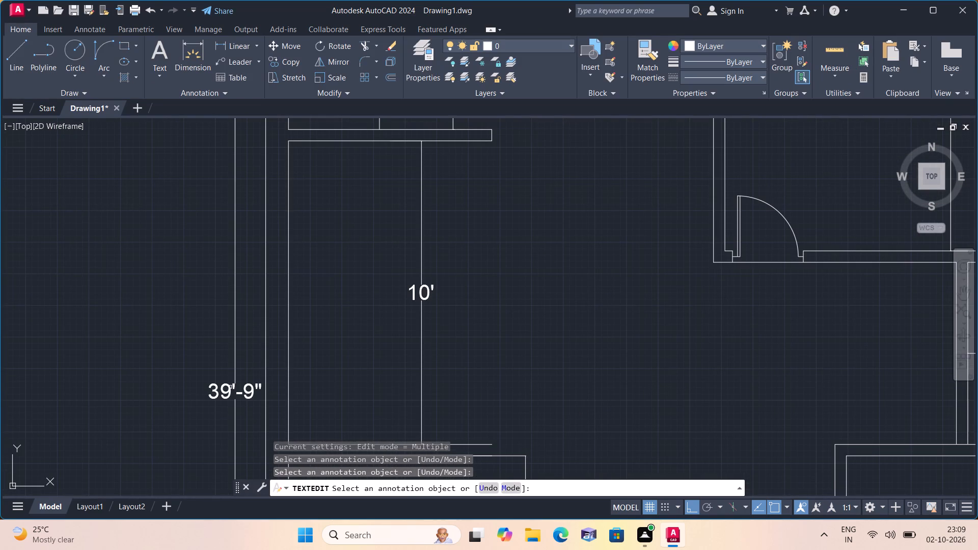
triple_click(229, 396)
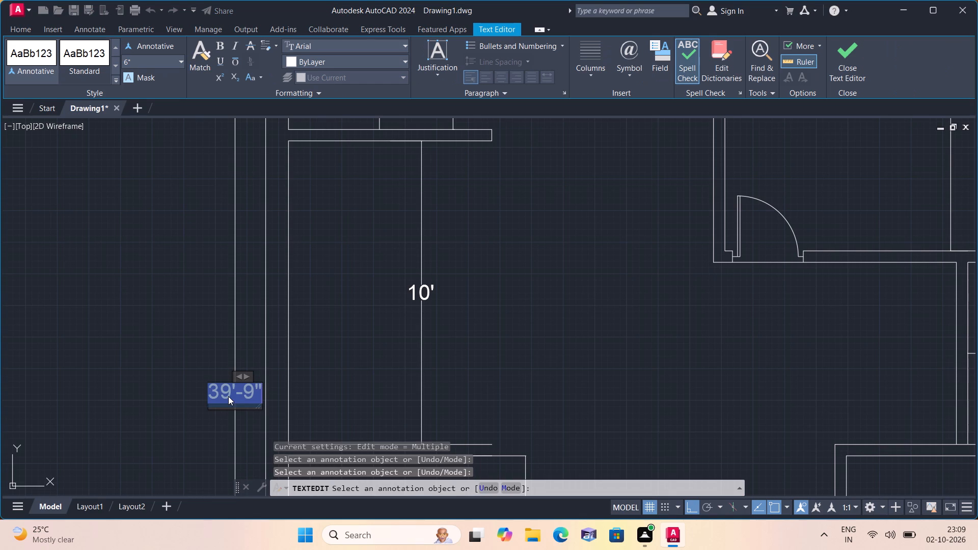
key(BackSpace)
text(40')
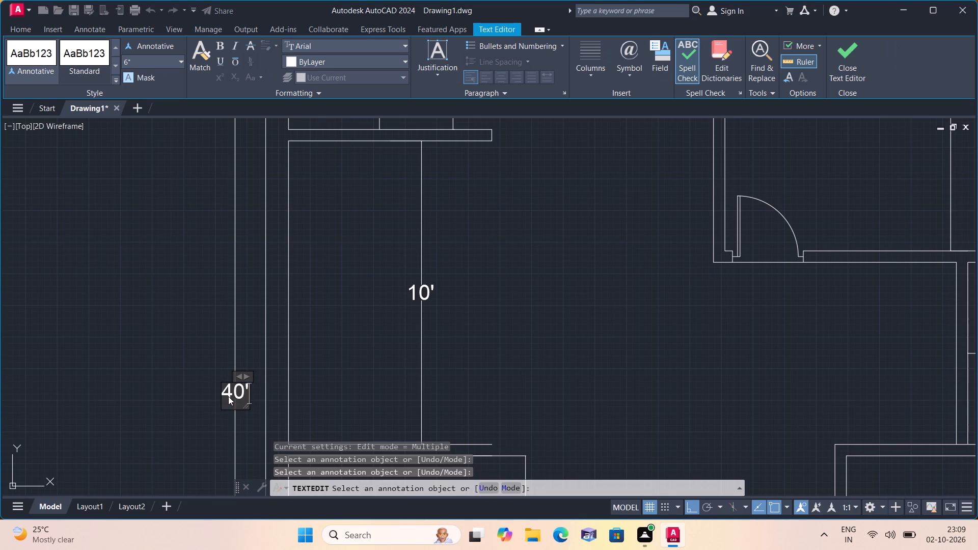
click(179, 335)
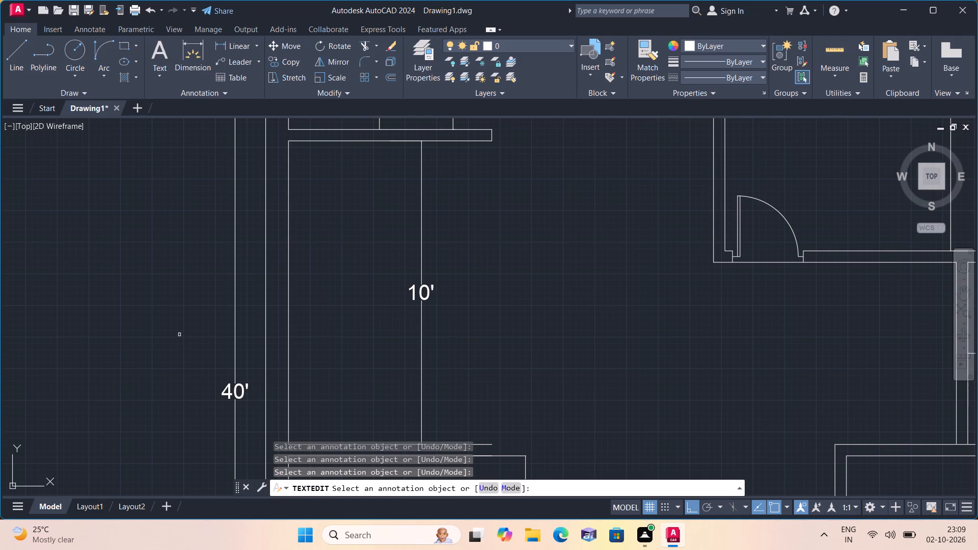
key(Escape)
Delete all the interior room dimensions, keeping only the overall 30' and 40' dimensions outside the plan.
scroll(186, 329, down, 2)
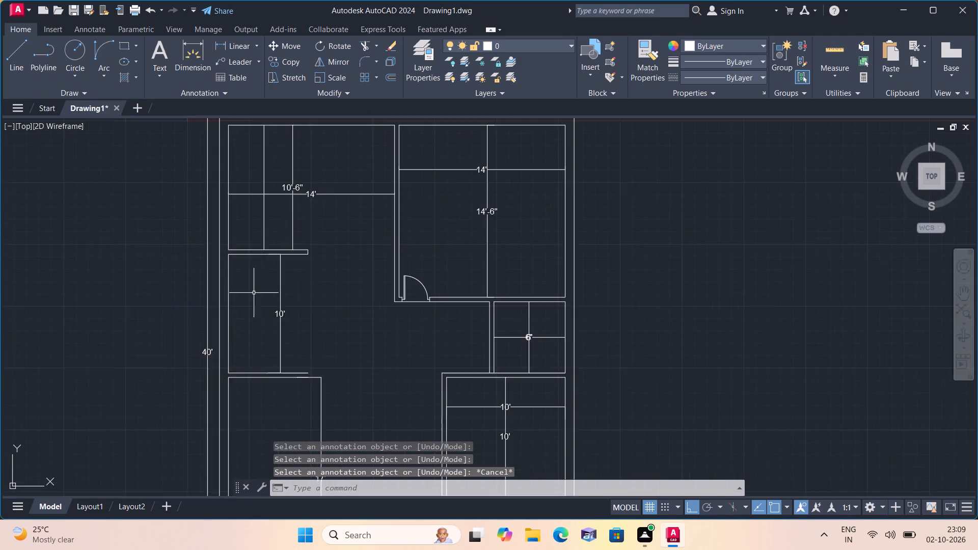
middle_drag(264, 282, 248, 383)
scroll(264, 282, down, 1)
scroll(259, 341, up, 3)
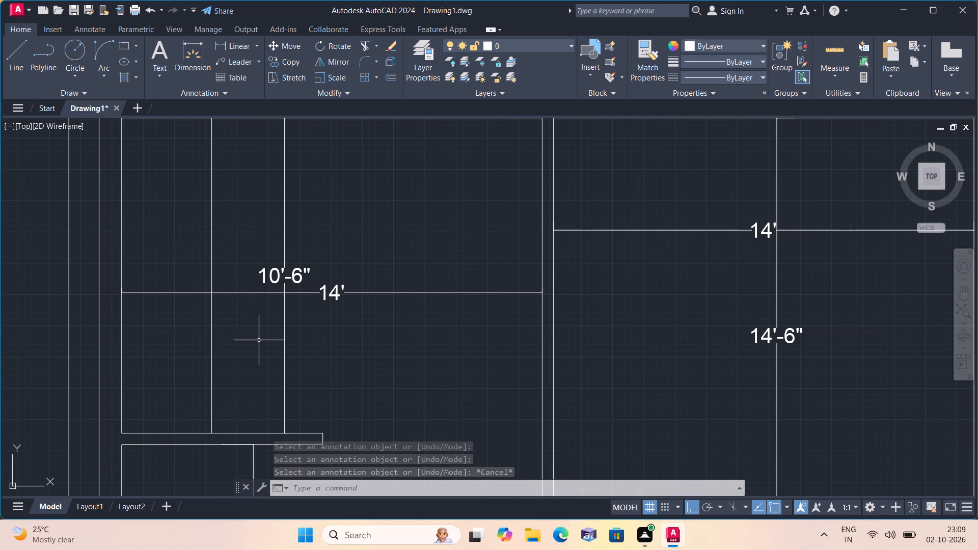
drag(341, 339, 337, 329)
click(267, 237)
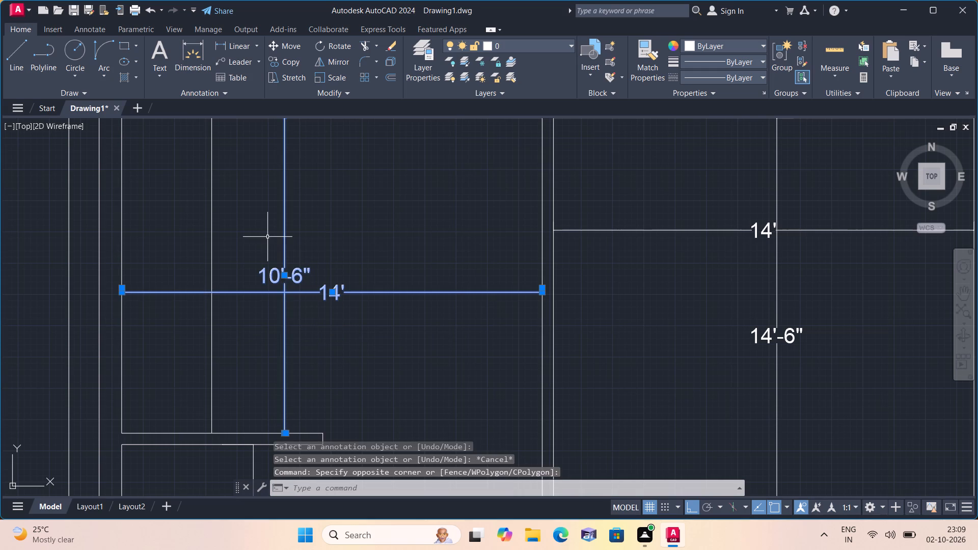
scroll(356, 278, down, 1)
middle_drag(356, 278, 249, 232)
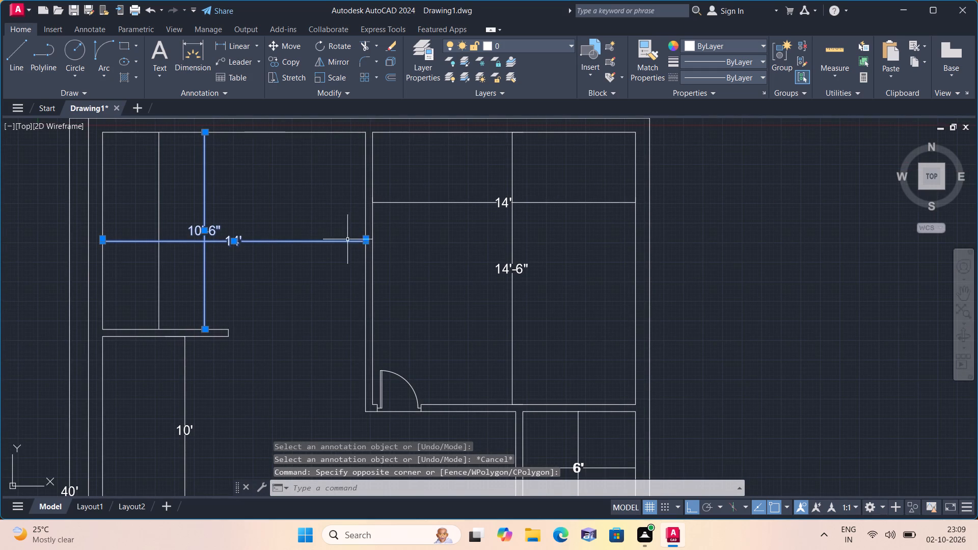
drag(570, 253, 562, 244)
click(470, 164)
middle_drag(452, 331, 448, 330)
scroll(451, 331, down, 1)
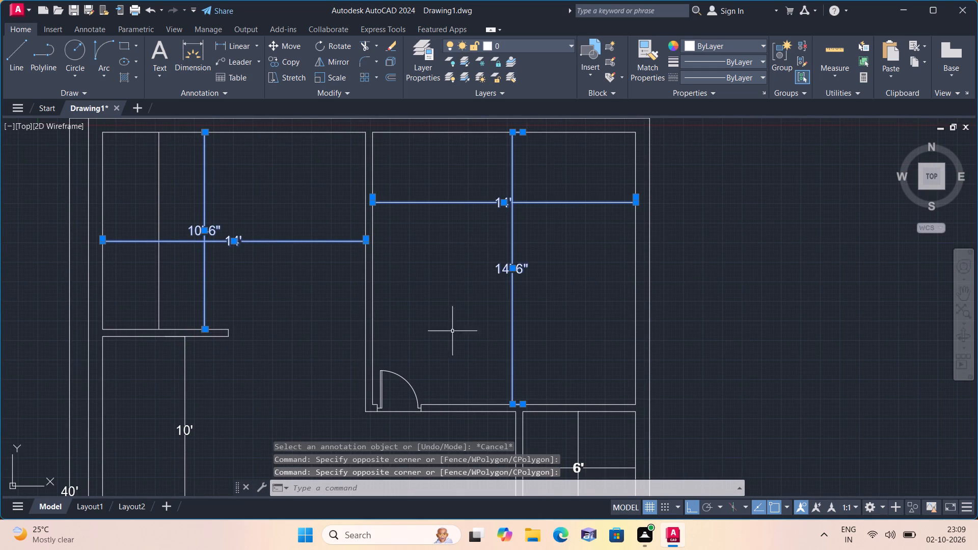
middle_drag(448, 330, 421, 209)
scroll(479, 326, up, 2)
scroll(540, 279, up, 2)
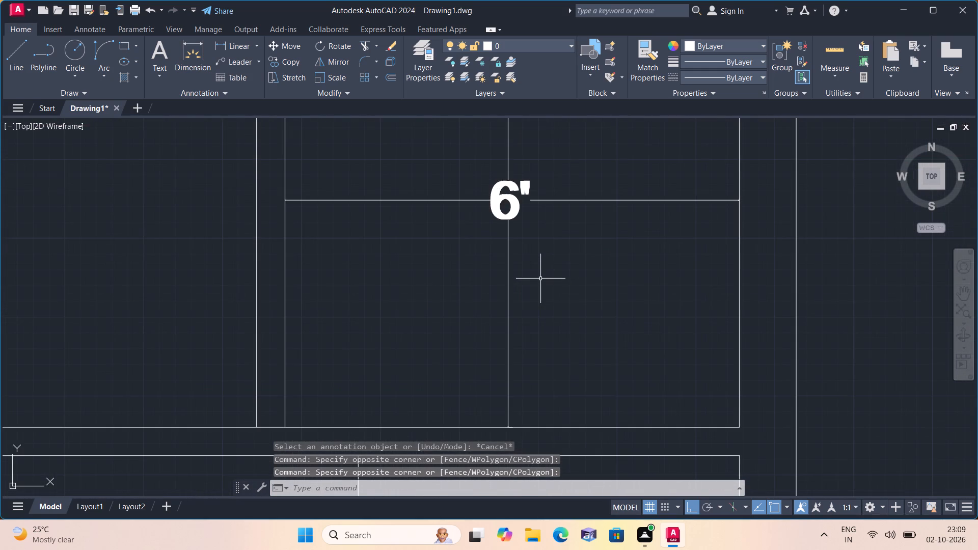
click(540, 279)
click(456, 180)
scroll(458, 206, down, 1)
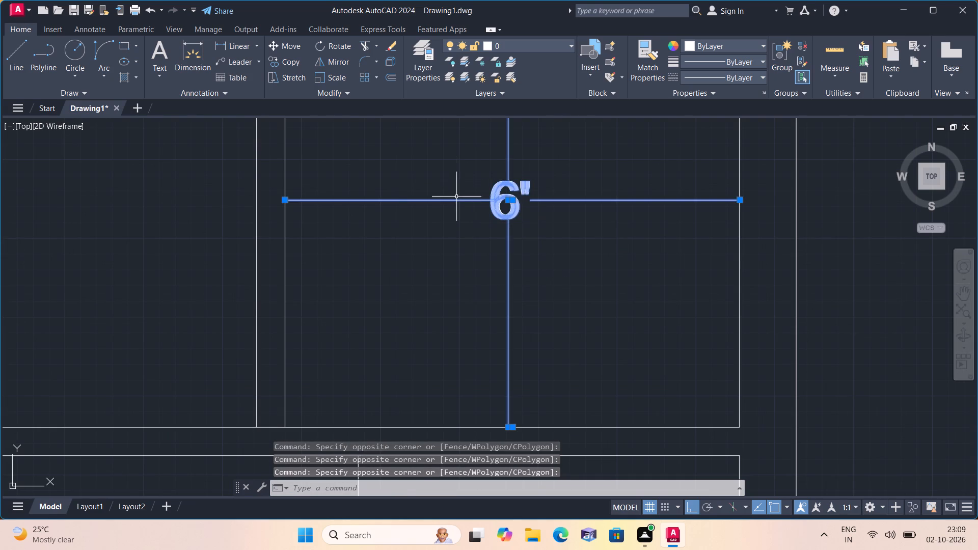
scroll(468, 245, down, 1)
middle_drag(469, 294, 464, 192)
click(457, 329)
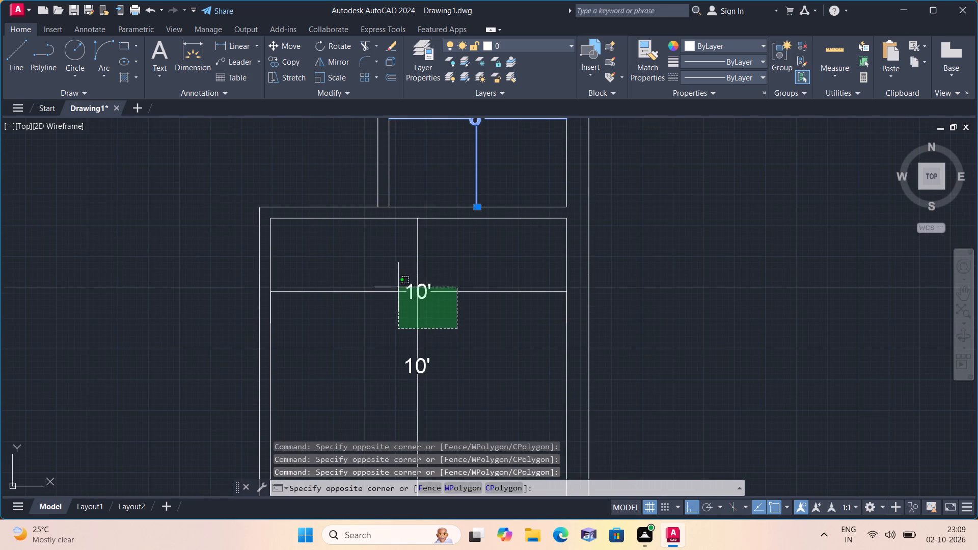
click(382, 270)
scroll(382, 270, down, 1)
middle_drag(390, 316, 465, 298)
scroll(453, 304, down, 2)
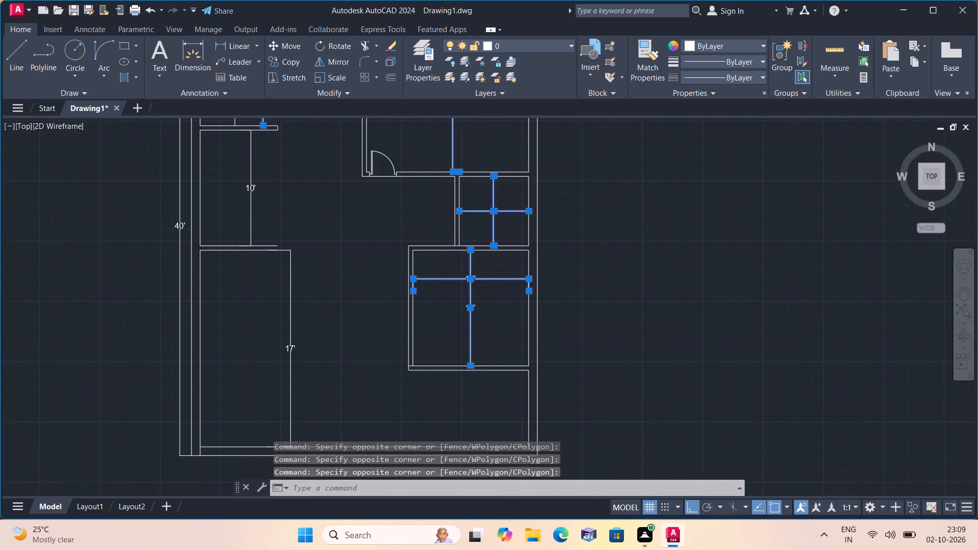
scroll(329, 229, up, 1)
click(329, 229)
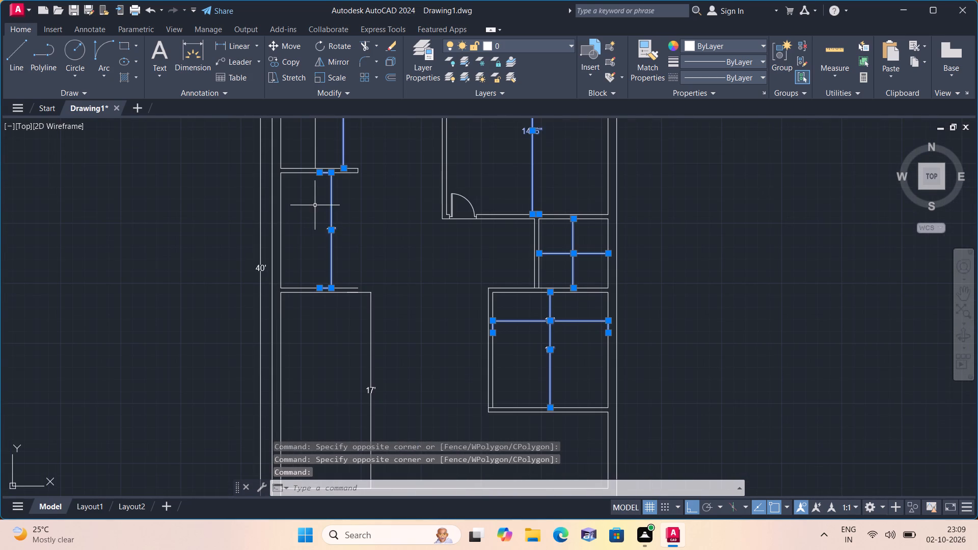
middle_drag(405, 259, 390, 180)
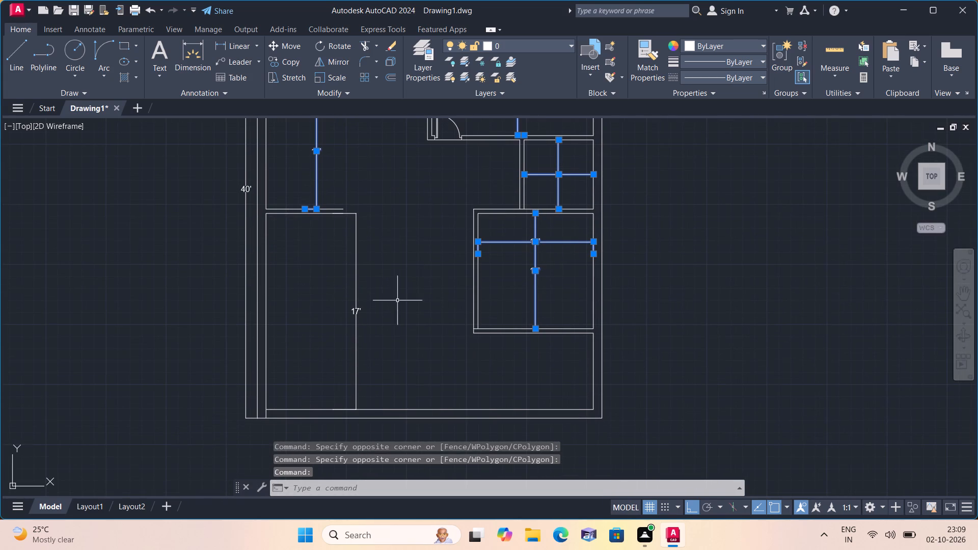
drag(400, 340, 395, 337)
click(325, 285)
middle_drag(323, 285, 351, 334)
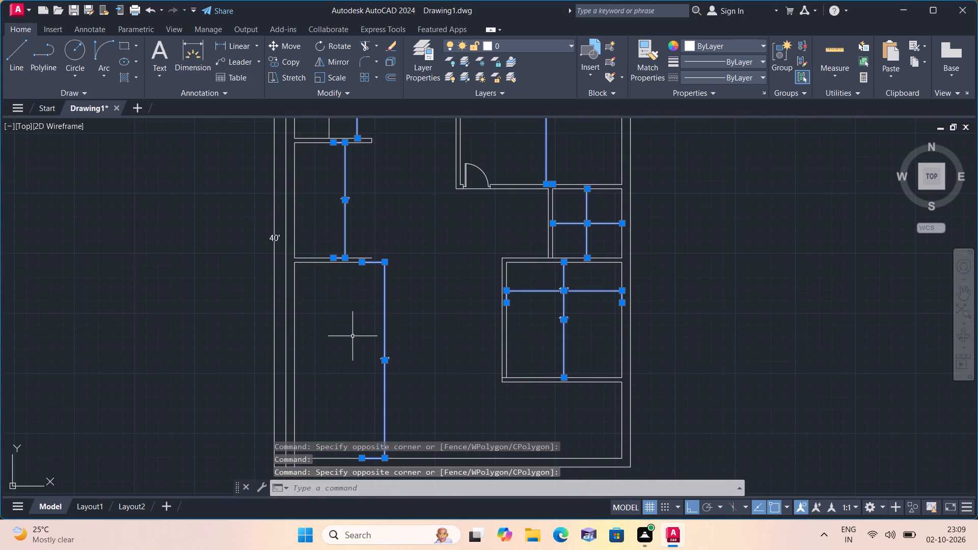
key(Delete)
Examine the floor plan and its two overall dimensions with the room dimensions removed.
scroll(352, 336, down, 1)
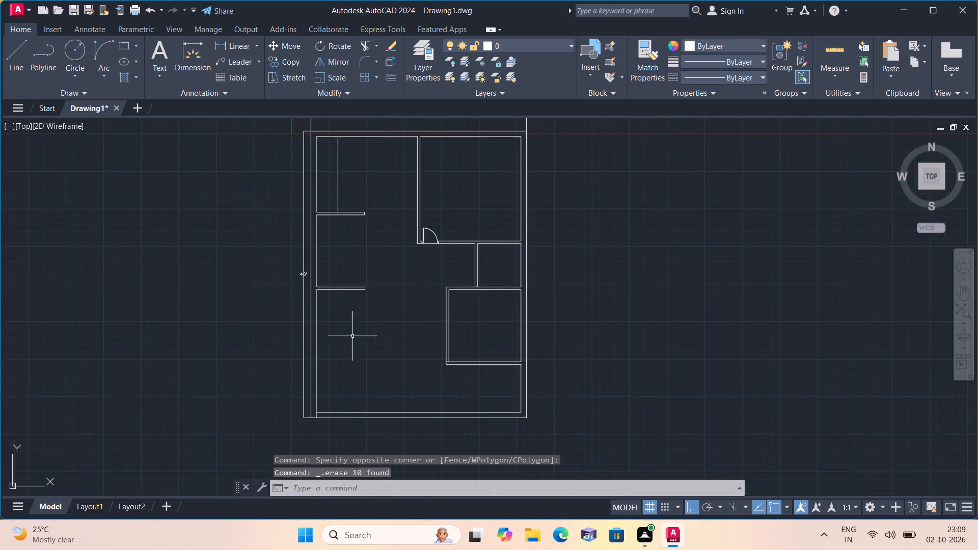
scroll(352, 336, down, 1)
scroll(357, 229, up, 3)
middle_drag(357, 224, 394, 389)
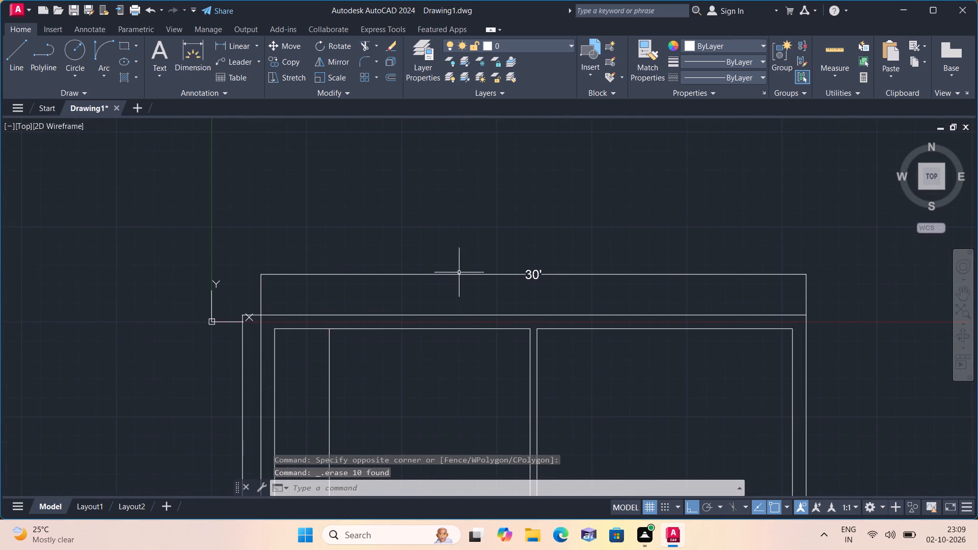
scroll(468, 262, up, 1)
scroll(468, 262, down, 3)
middle_drag(453, 338, 451, 339)
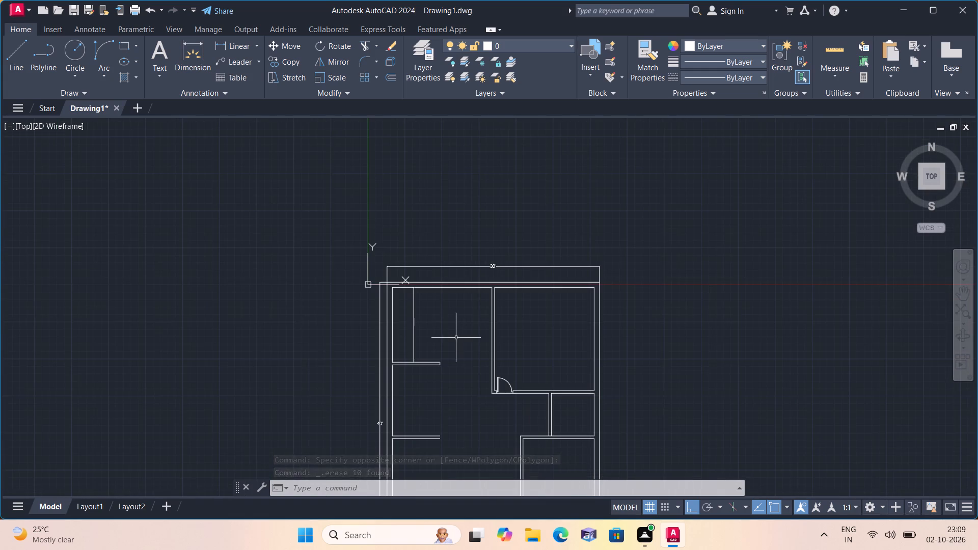
middle_drag(451, 339, 432, 261)
scroll(298, 372, up, 3)
middle_drag(437, 361, 396, 313)
scroll(437, 361, down, 1)
scroll(398, 316, down, 2)
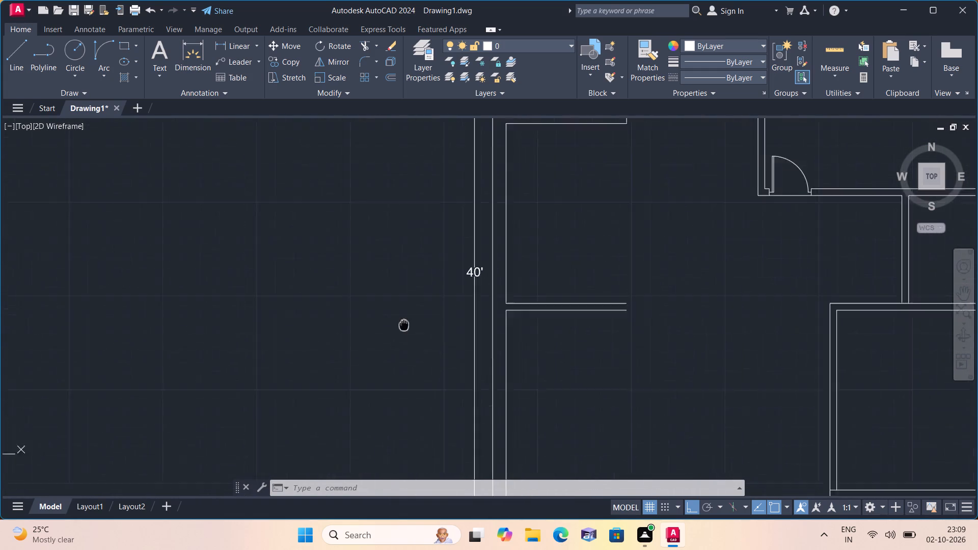
scroll(385, 302, down, 1)
scroll(385, 302, up, 2)
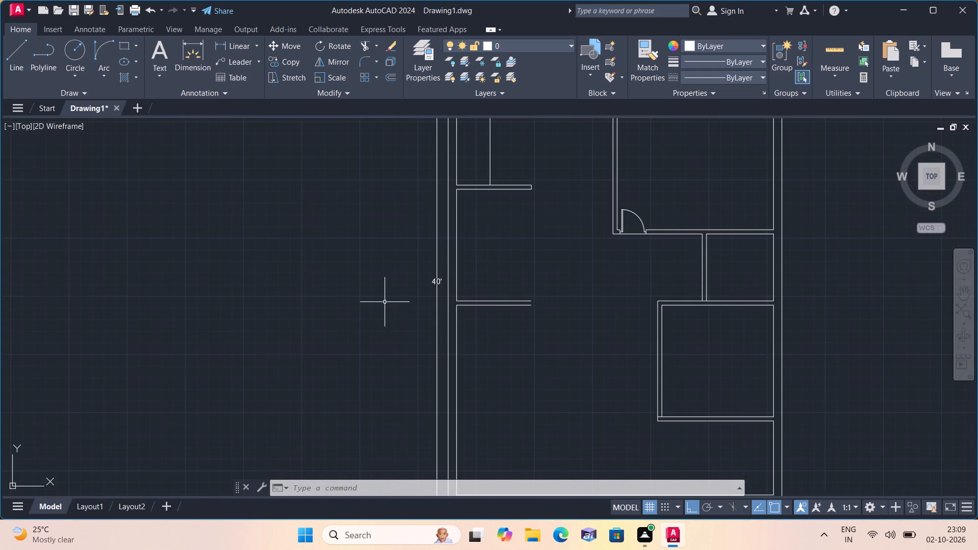
scroll(385, 302, up, 1)
scroll(385, 301, down, 1)
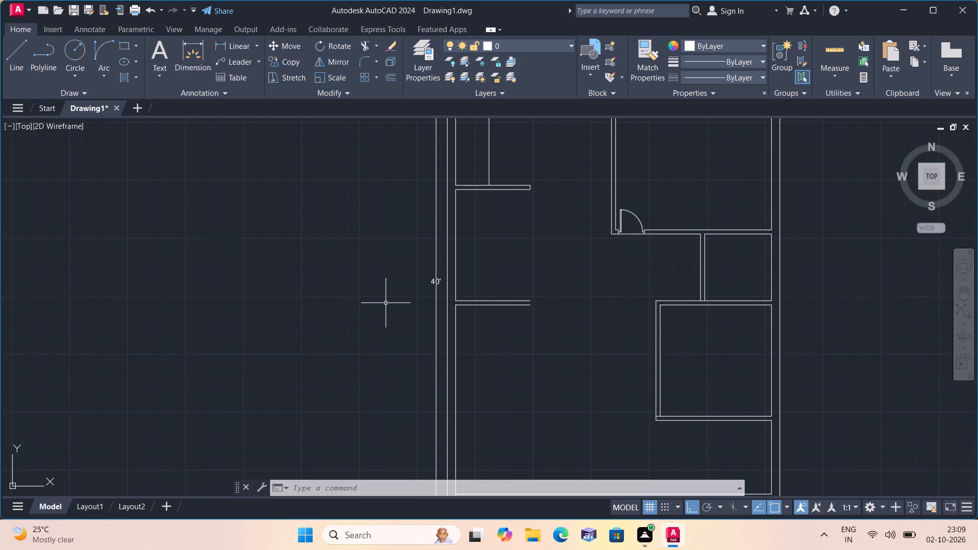
scroll(388, 316, down, 2)
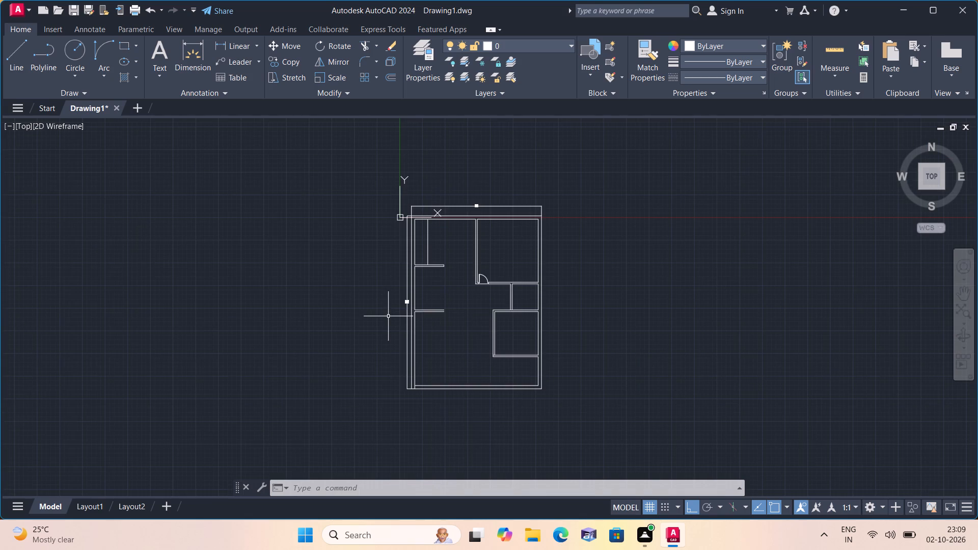
Extend both lines of the lower short partition from the left wall to the lower-right room's left partition.
scroll(459, 263, up, 2)
middle_drag(459, 263, 478, 327)
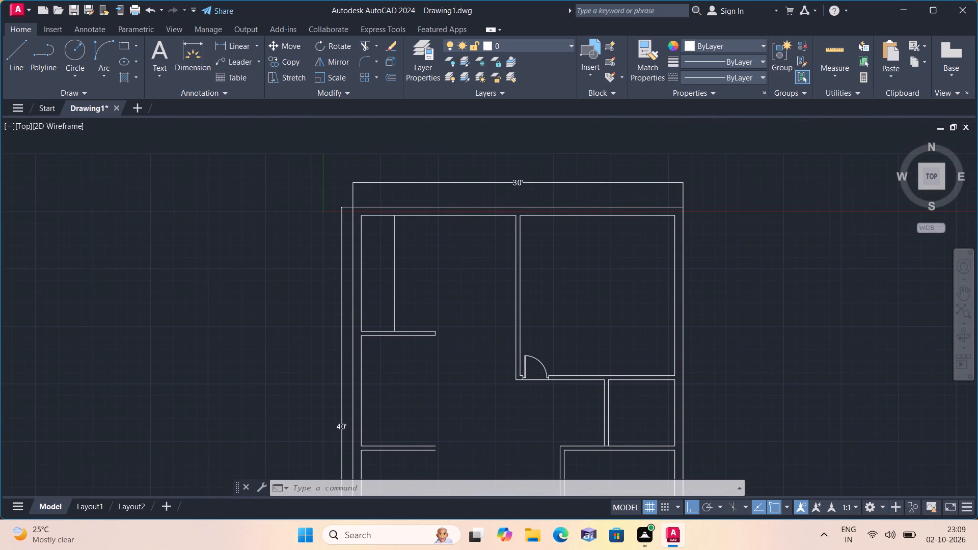
middle_drag(463, 379, 458, 315)
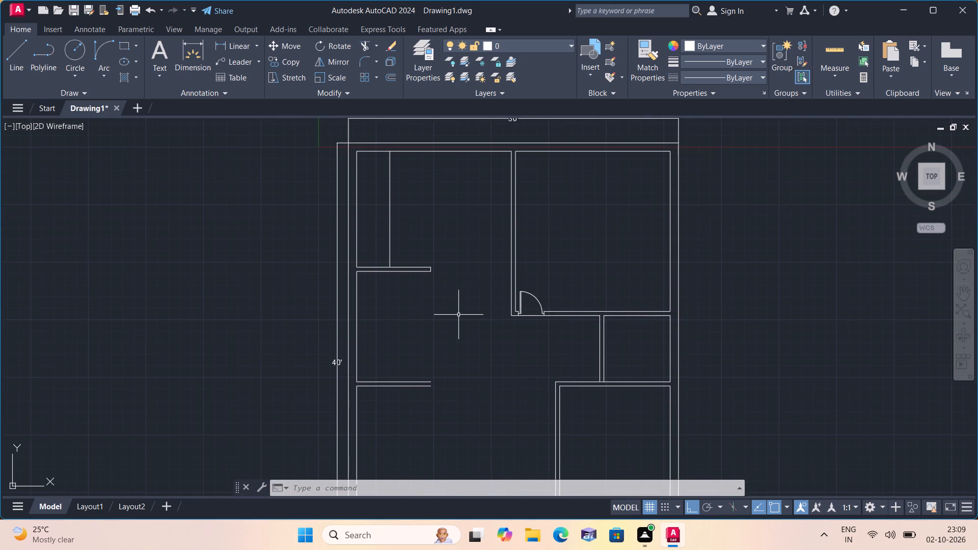
text(exte)
key(space)
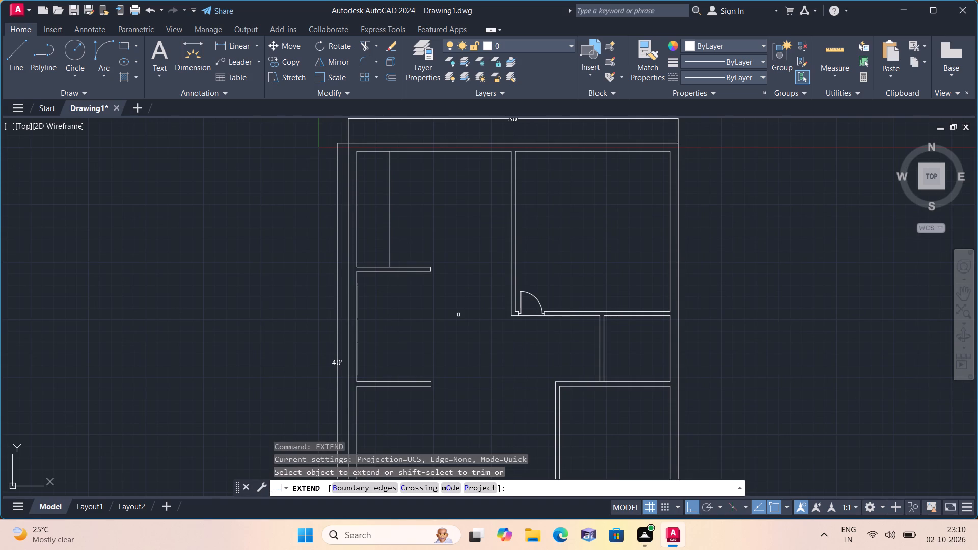
drag(404, 336, 406, 350)
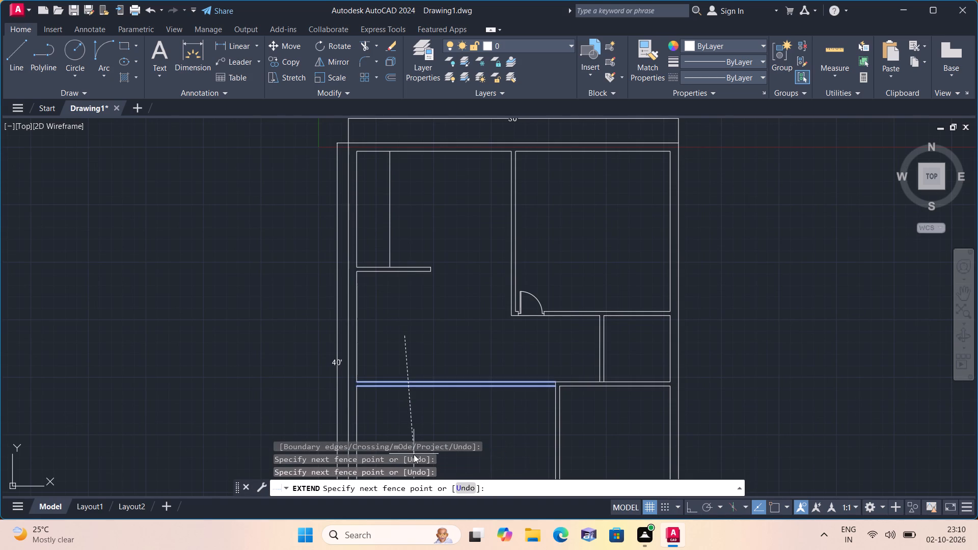
click(414, 438)
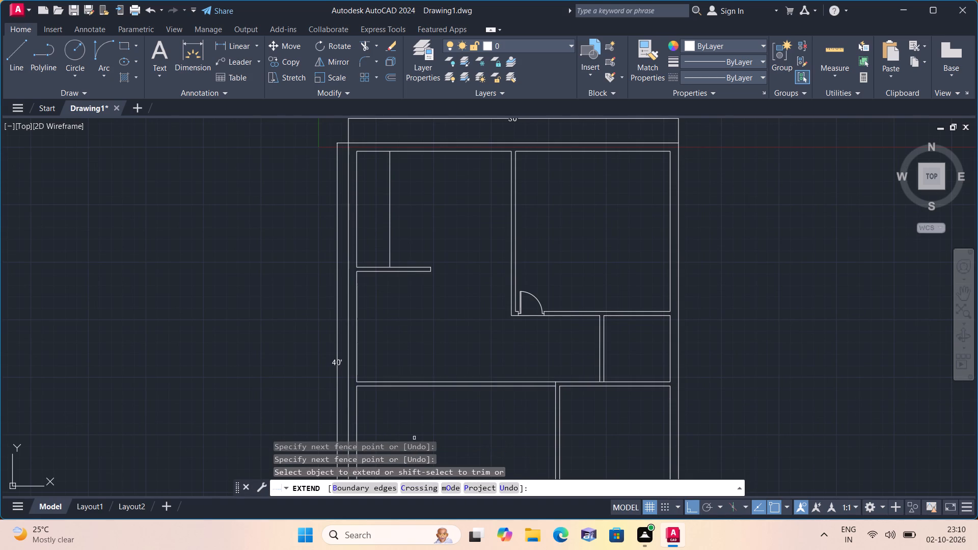
Draw a short line across the partition below the middle-left room, joining its two faces partway along its length.
key(Escape)
scroll(414, 438, down, 1)
middle_drag(414, 438, 398, 404)
text(l)
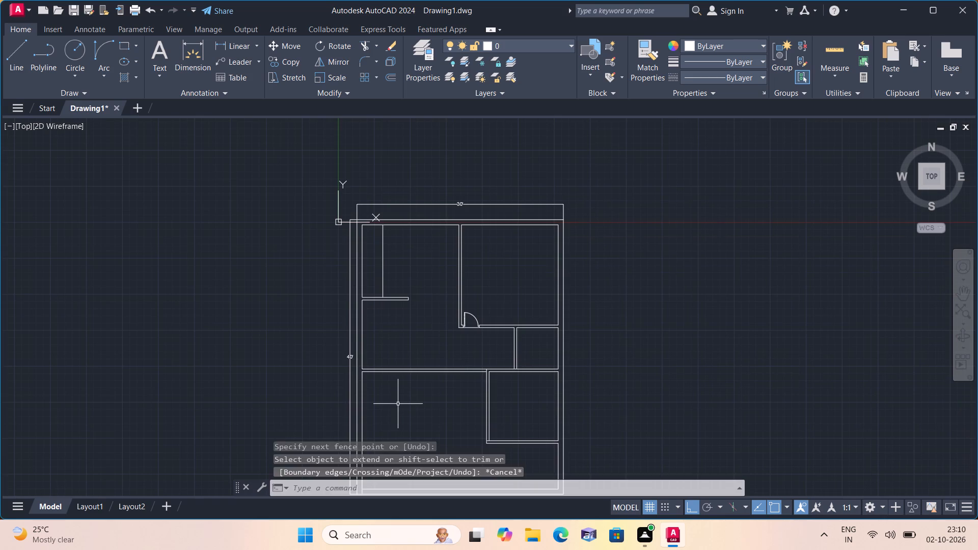
key(space)
scroll(432, 372, up, 2)
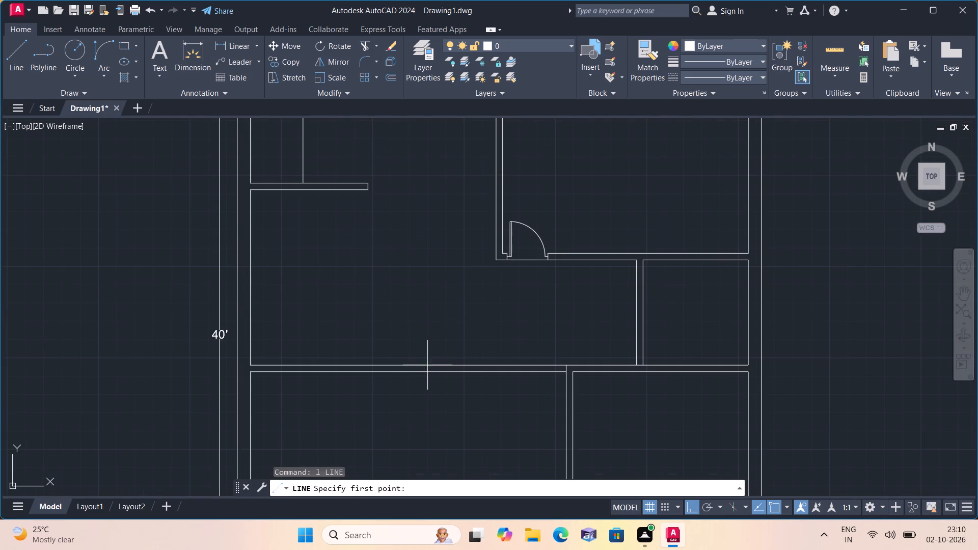
click(426, 365)
click(425, 373)
key(space)
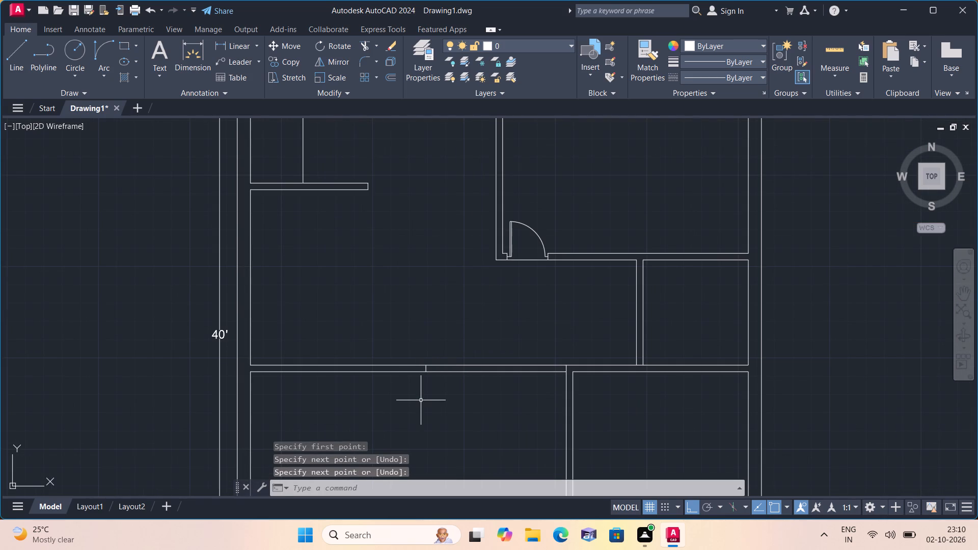
Trim both partition lines between the new end line and the lower-right room's left partition to open a passage.
text(trim)
key(space)
click(460, 333)
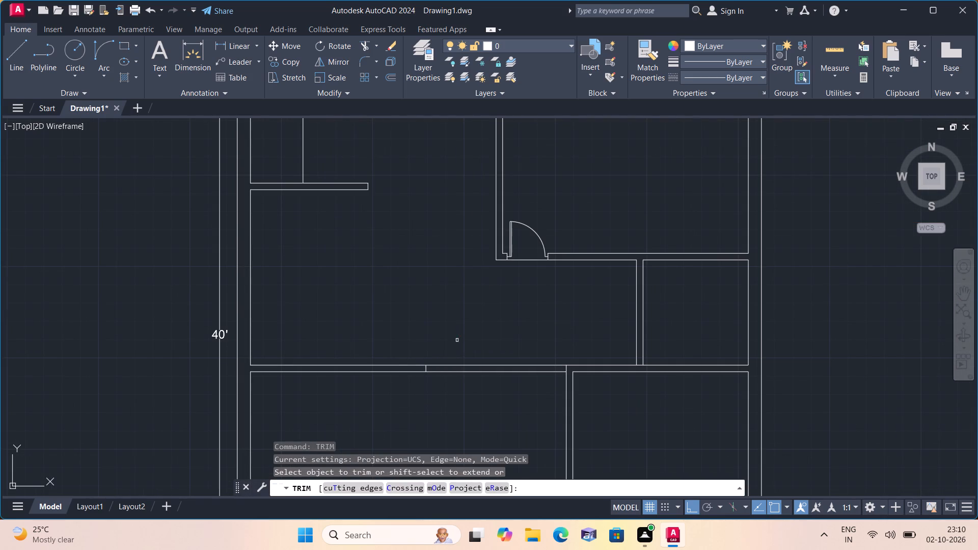
click(462, 397)
key(Escape)
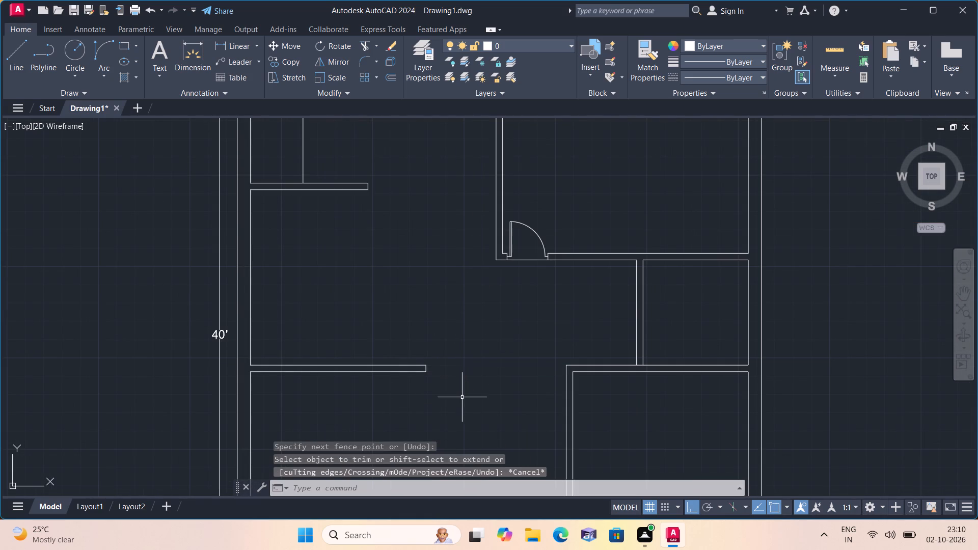
Examine the floor plan's partition layout, both around the new passage and across the whole plan.
scroll(462, 397, down, 1)
middle_drag(440, 414, 443, 378)
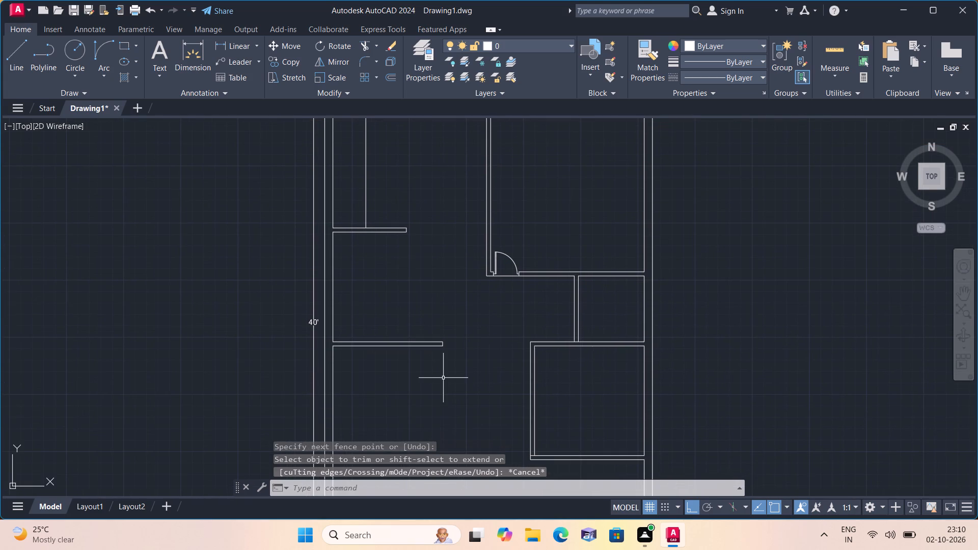
scroll(443, 378, up, 1)
scroll(443, 378, down, 1)
scroll(443, 378, up, 2)
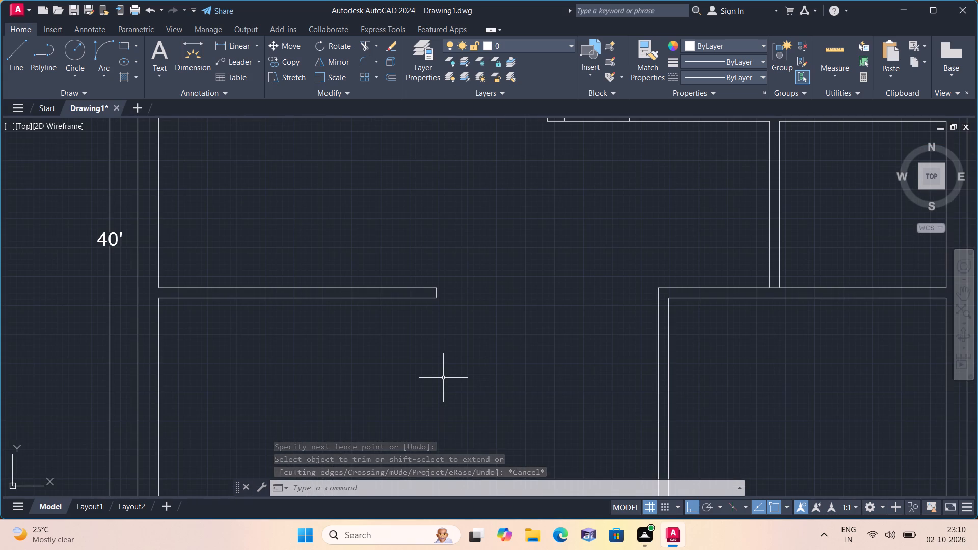
scroll(443, 378, down, 1)
scroll(443, 378, up, 1)
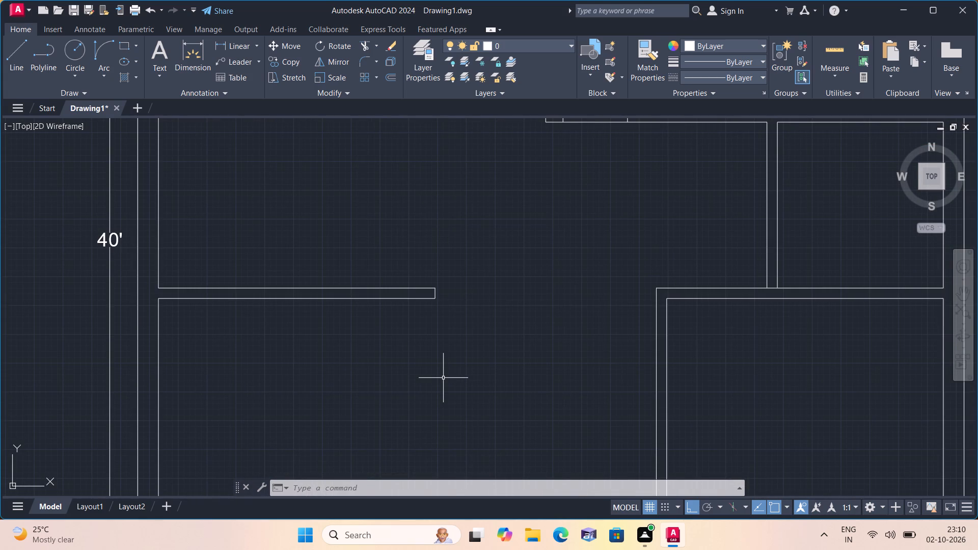
scroll(443, 378, down, 1)
scroll(443, 378, up, 1)
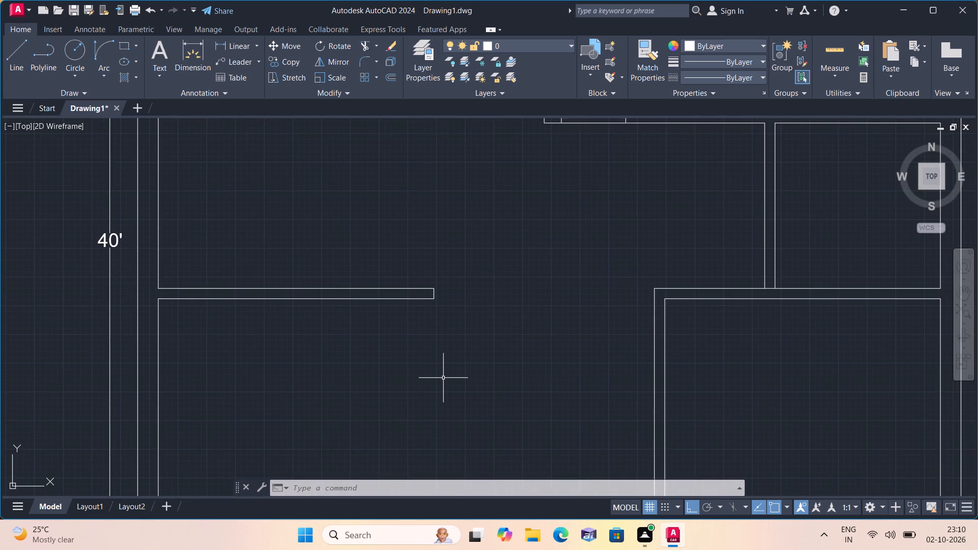
scroll(443, 378, up, 1)
scroll(443, 378, down, 2)
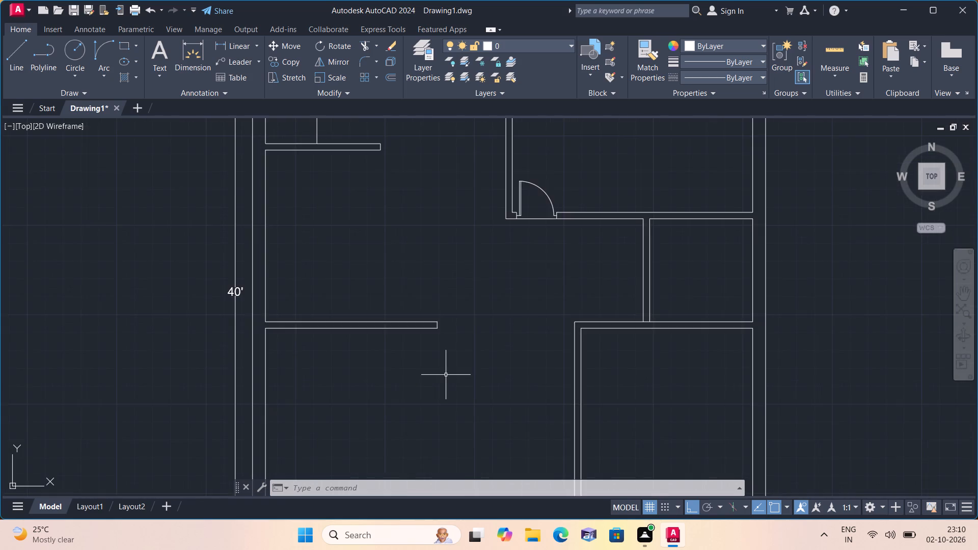
scroll(446, 375, down, 1)
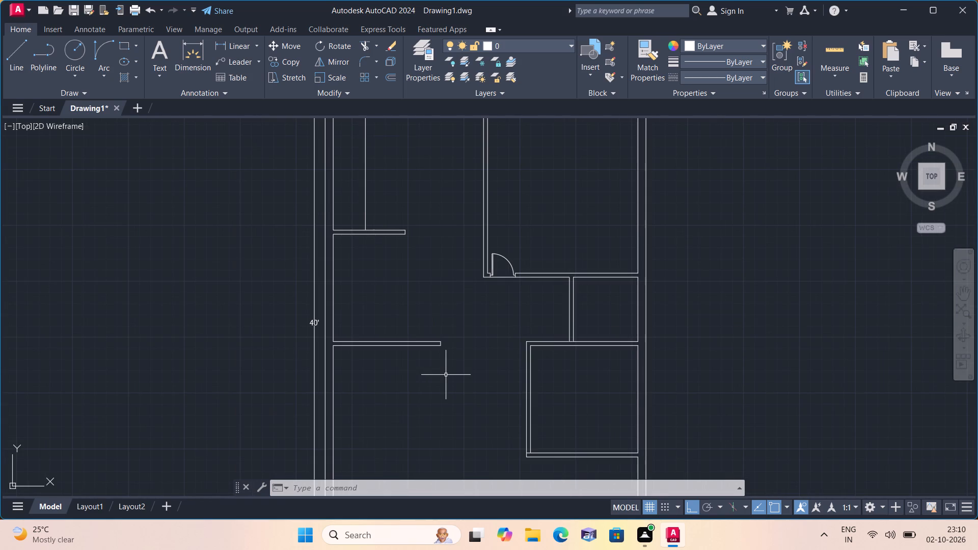
scroll(446, 375, down, 1)
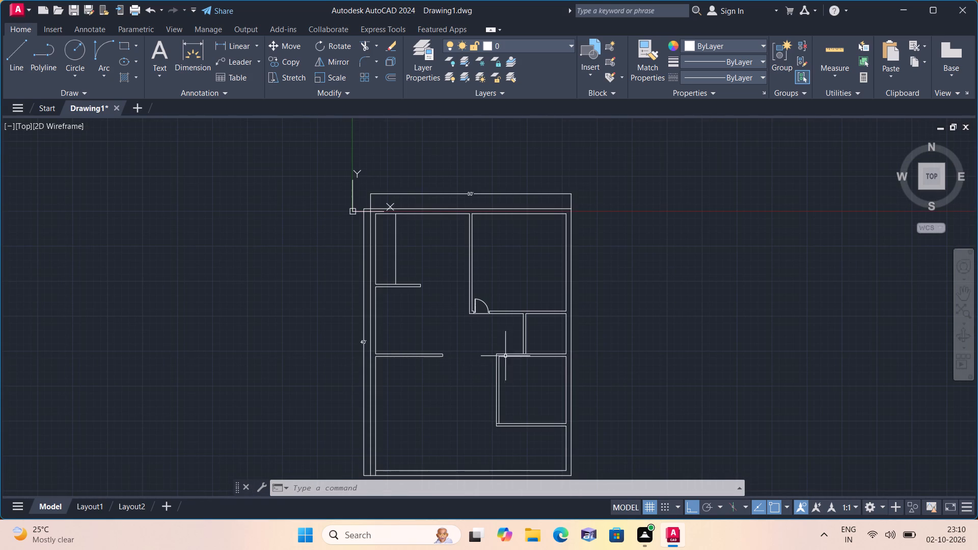
middle_drag(520, 406, 510, 373)
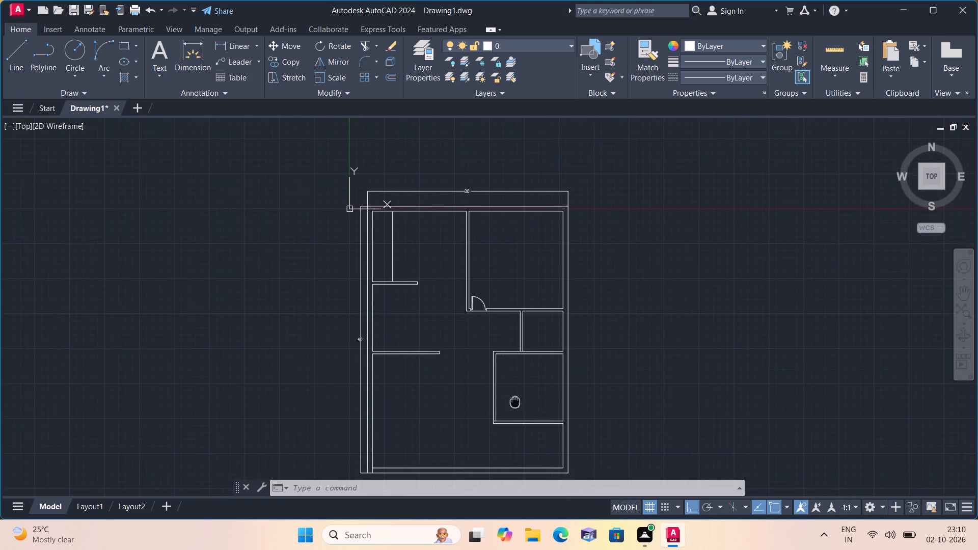
middle_drag(510, 373, 513, 351)
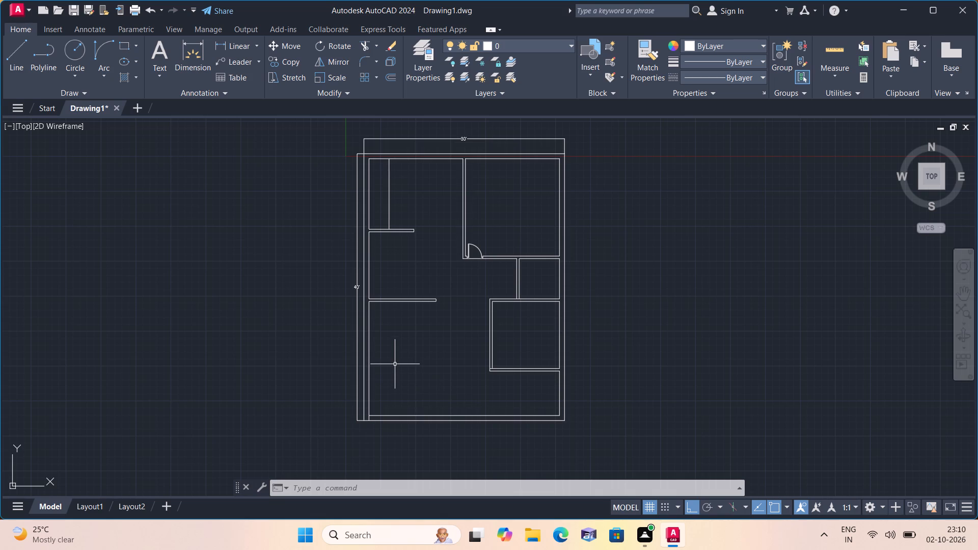
scroll(395, 364, up, 1)
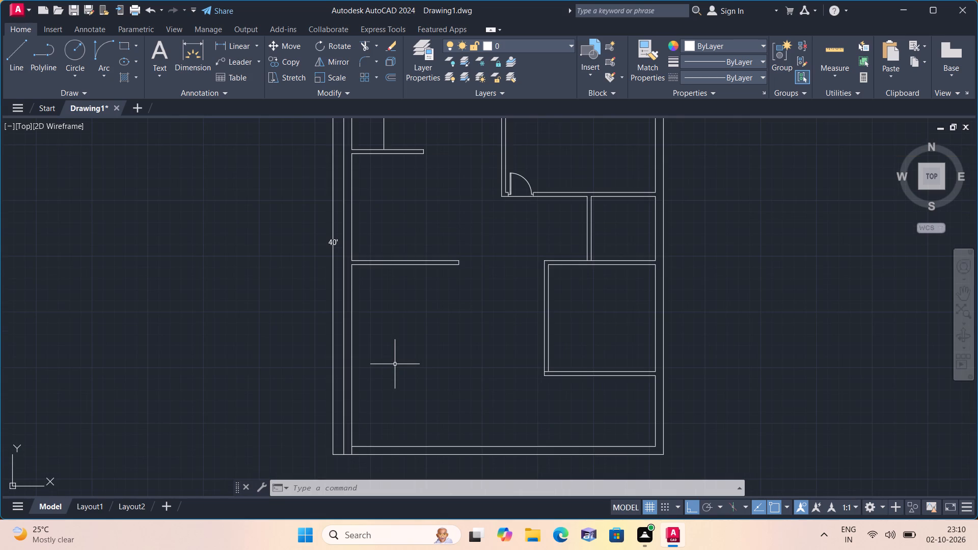
scroll(395, 364, down, 2)
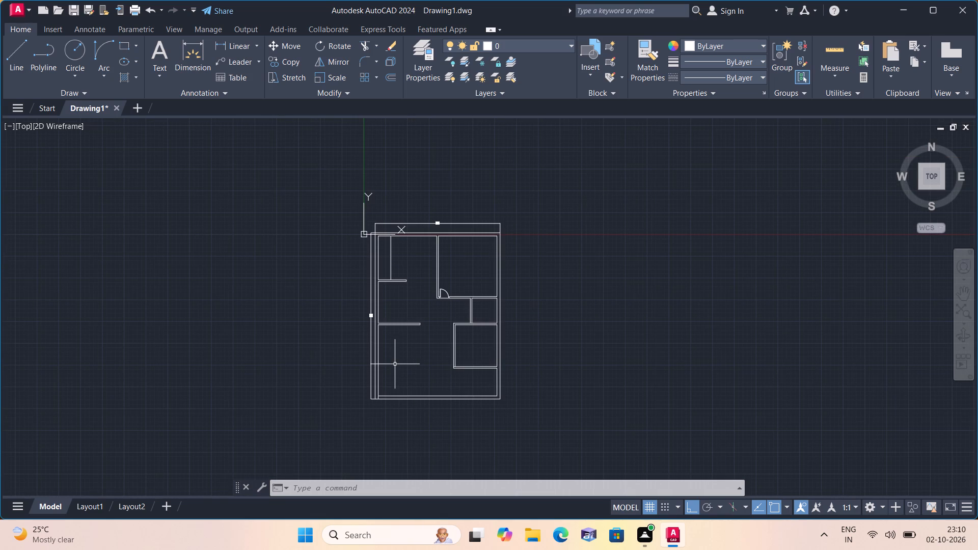
scroll(395, 364, up, 2)
scroll(434, 412, up, 1)
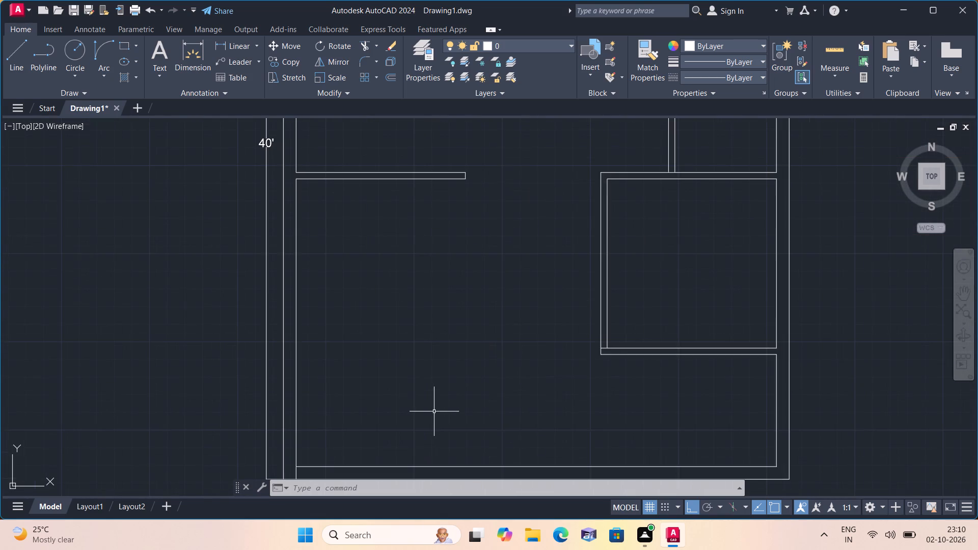
scroll(434, 411, up, 1)
middle_drag(431, 407, 382, 426)
scroll(425, 407, down, 1)
scroll(382, 427, down, 2)
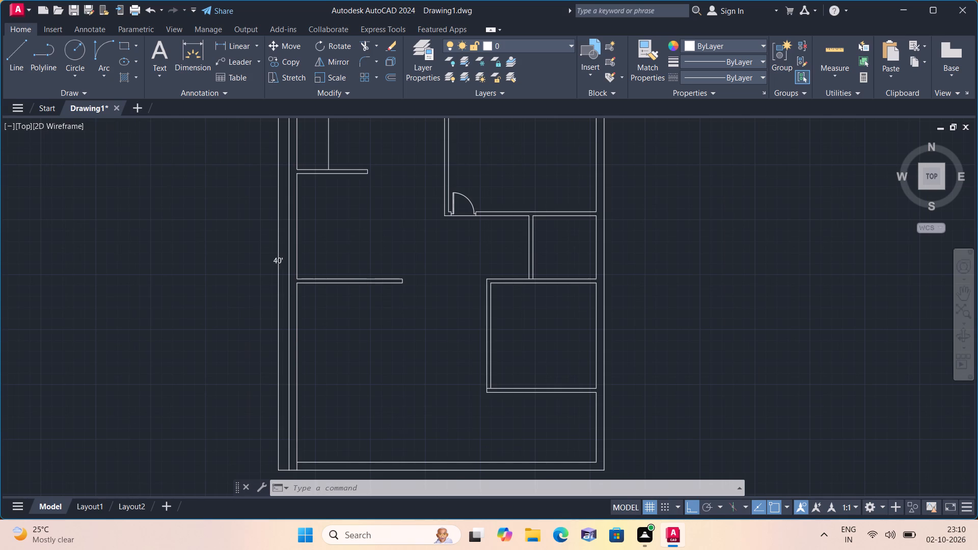
scroll(398, 276, up, 1)
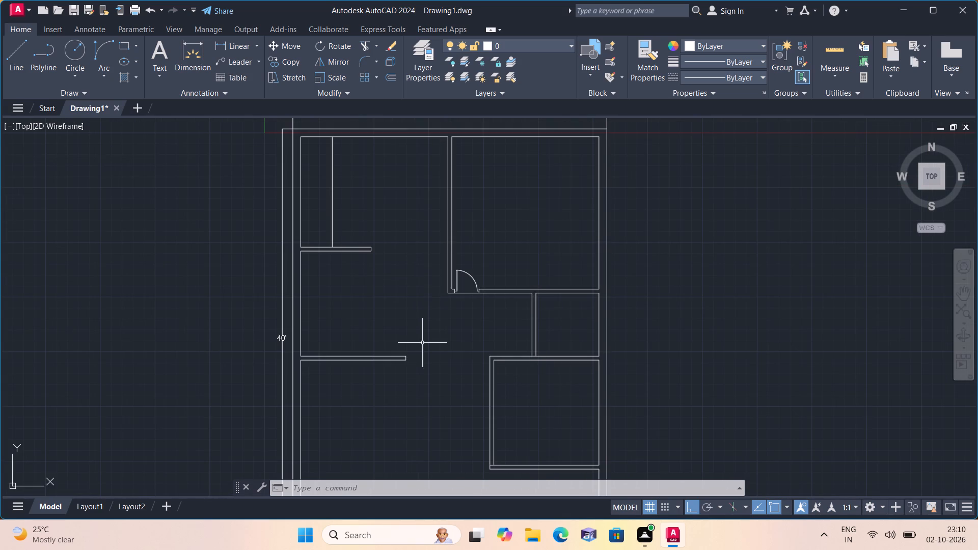
middle_drag(417, 340, 376, 315)
scroll(402, 333, down, 1)
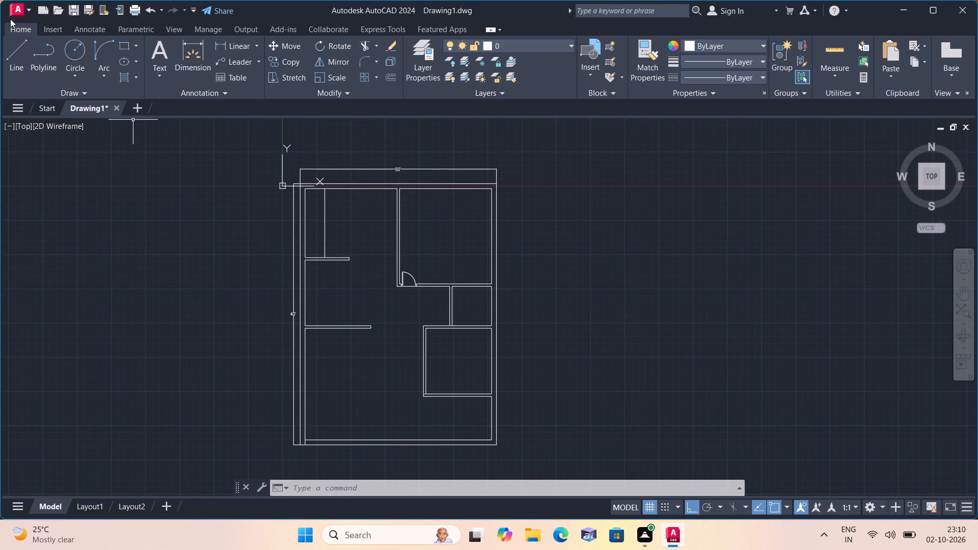
Open the recent drawing beds_plan.dwg.
click(21, 14)
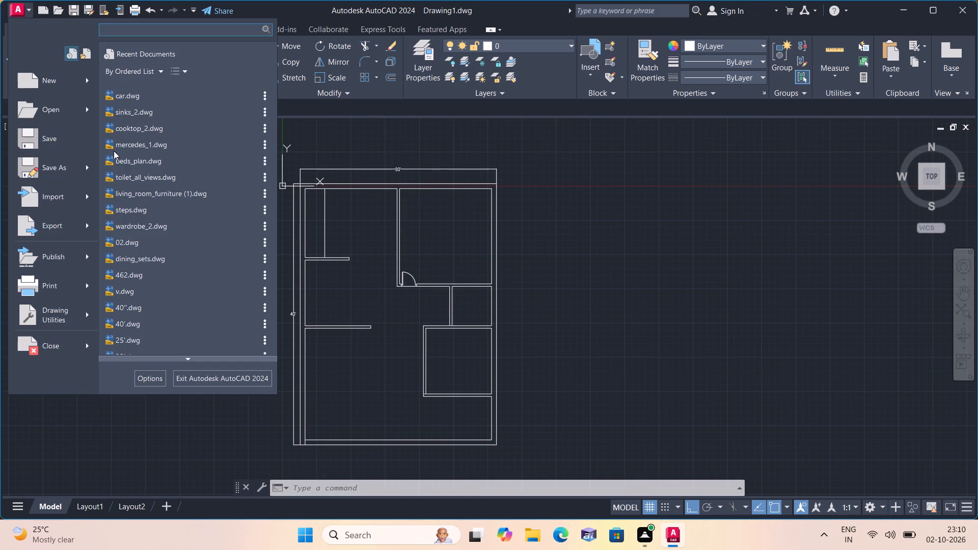
click(132, 161)
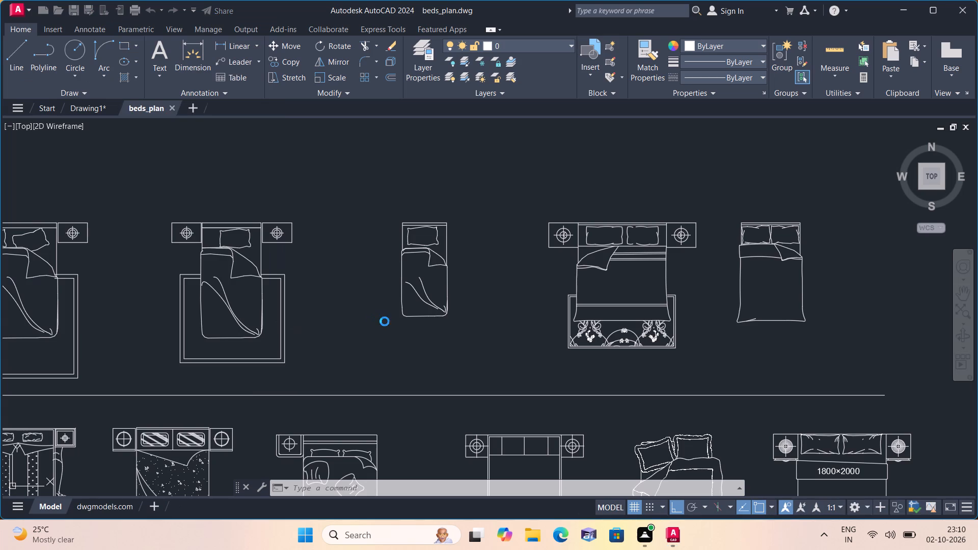
Copy the first double bed in the upper row, including its two nightstands and rug, to the clipboard.
scroll(347, 332, down, 1)
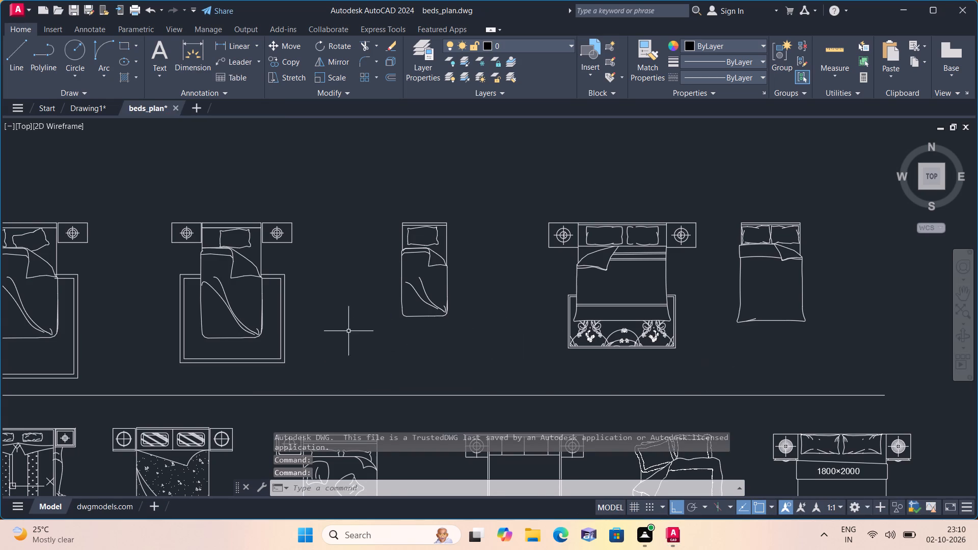
scroll(329, 342, down, 1)
scroll(176, 382, up, 2)
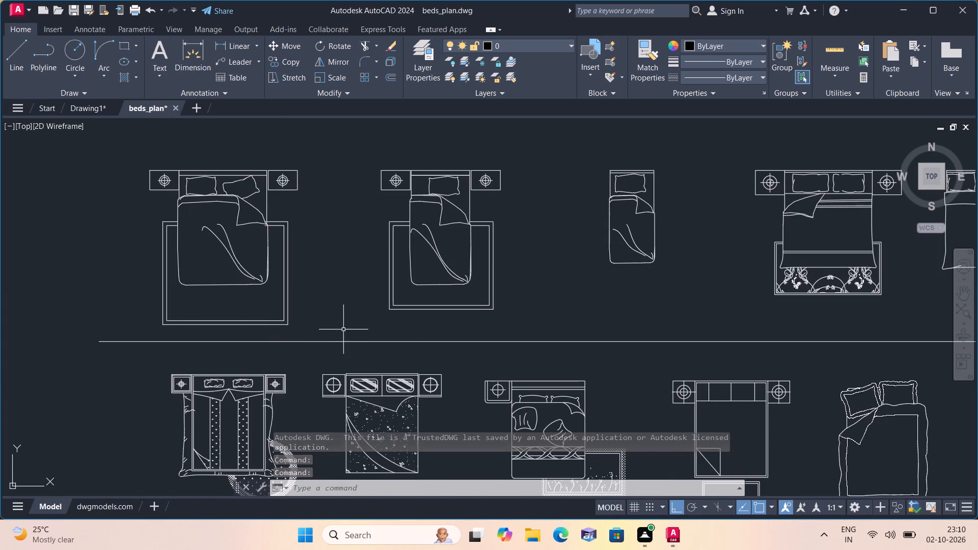
click(342, 329)
click(100, 135)
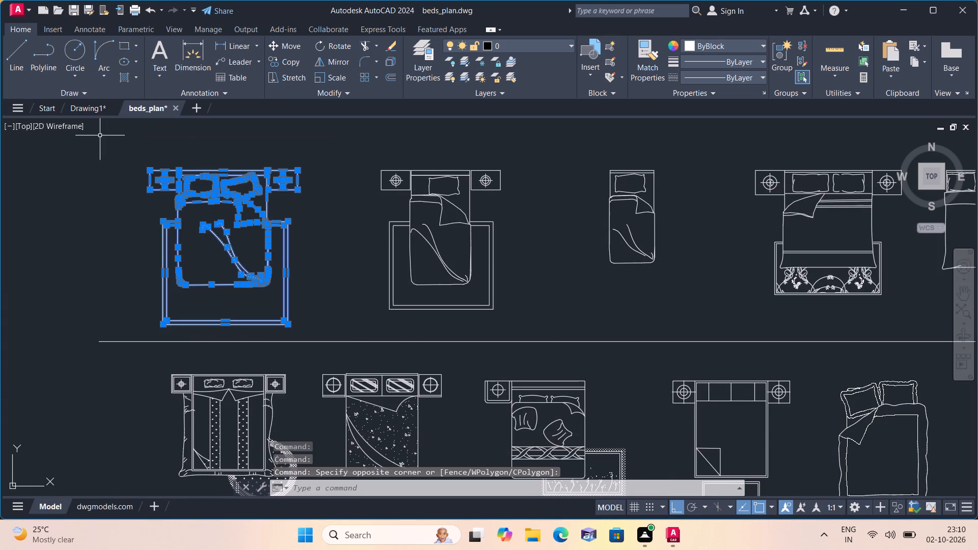
key(ctrl+c)
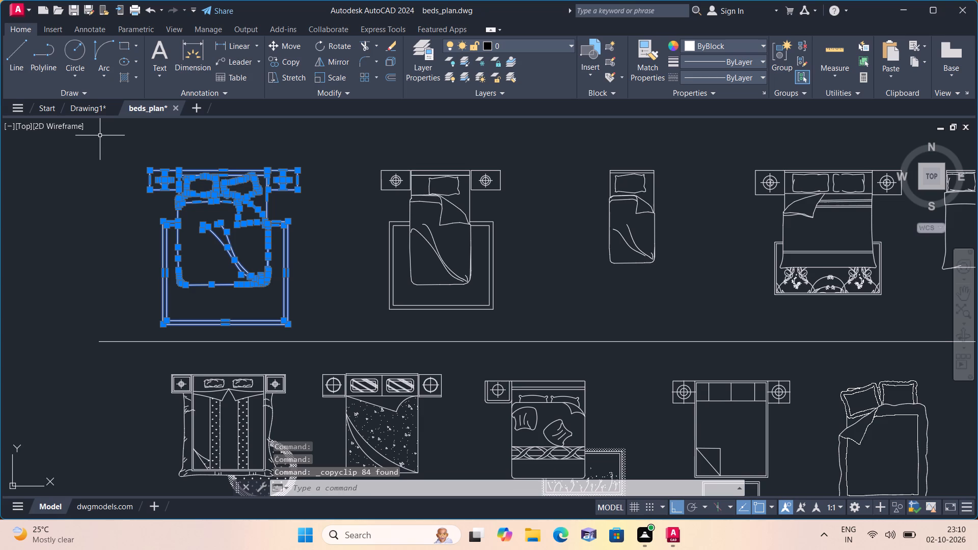
Switch to Drawing1 and paste the copied double bed set into the empty space beside the floor plan.
click(90, 106)
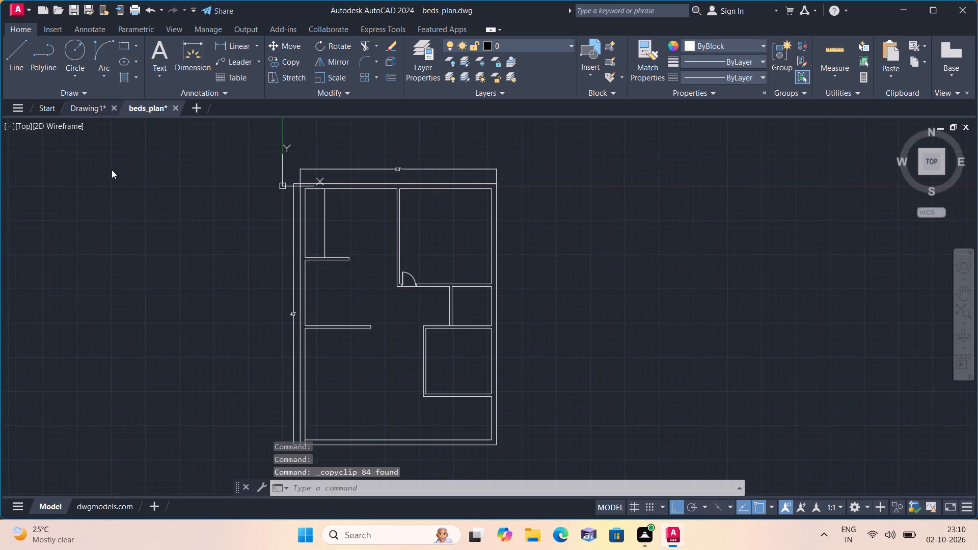
scroll(346, 227, down, 2)
middle_drag(615, 242, 477, 257)
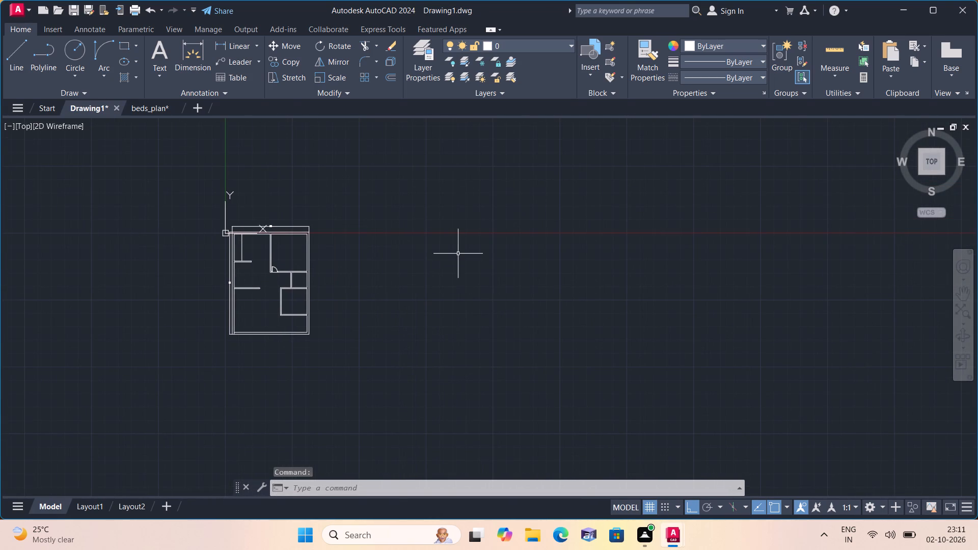
key(ctrl+v)
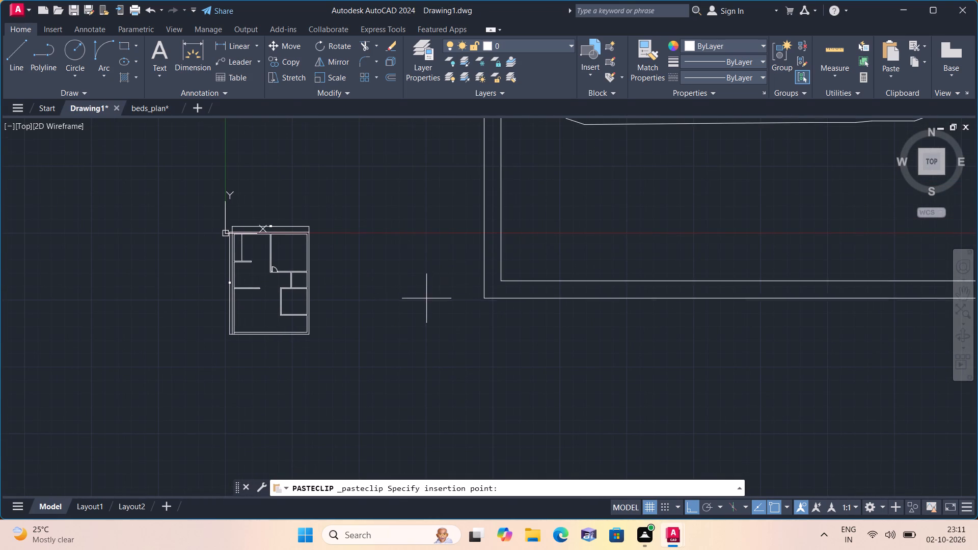
scroll(415, 308, down, 1)
middle_drag(414, 308, 320, 382)
scroll(317, 389, down, 2)
click(376, 386)
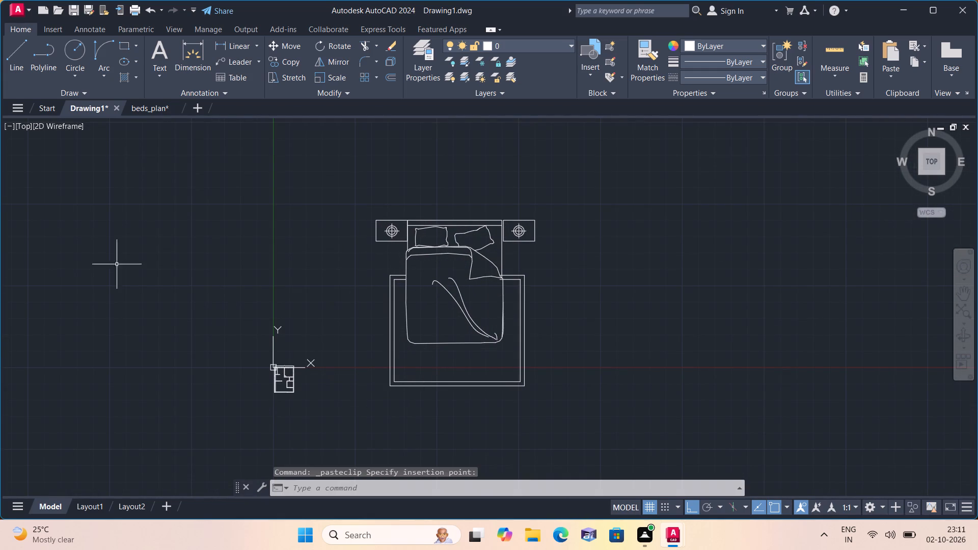
Open the recent drawing sinks_2.dwg.
click(21, 14)
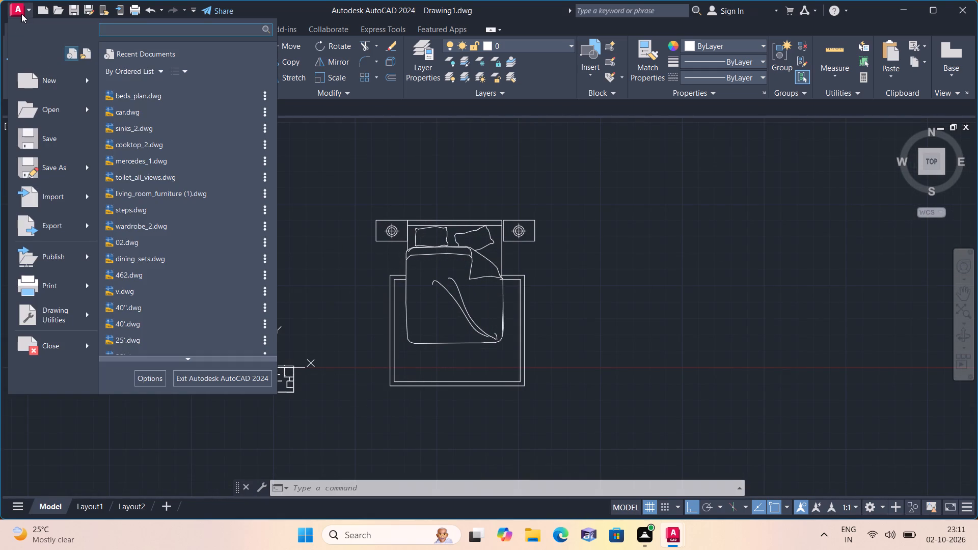
scroll(21, 14, down, 1)
scroll(21, 14, up, 2)
scroll(21, 14, down, 1)
click(131, 129)
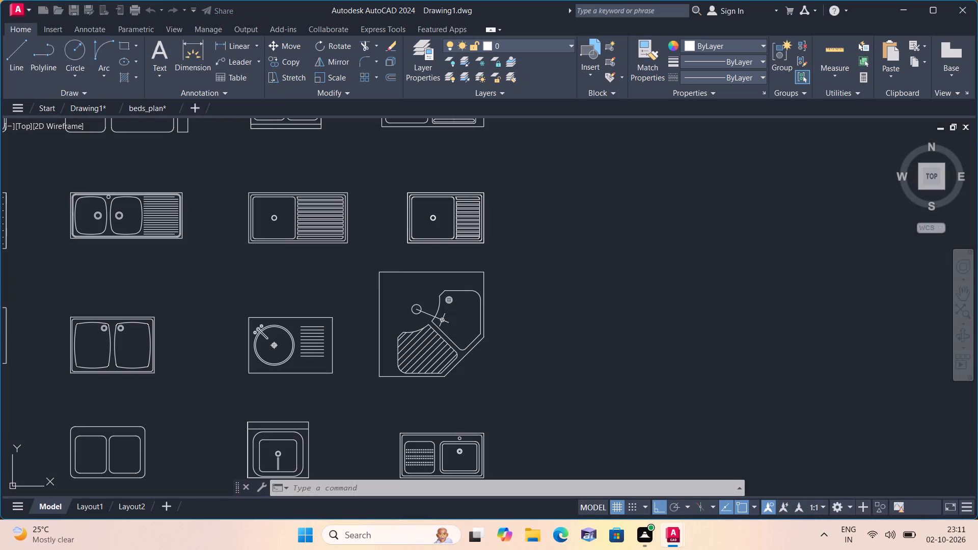
Copy the single-bowl sink with the short ribbed drainboard, above the corner sink, to the clipboard.
click(519, 251)
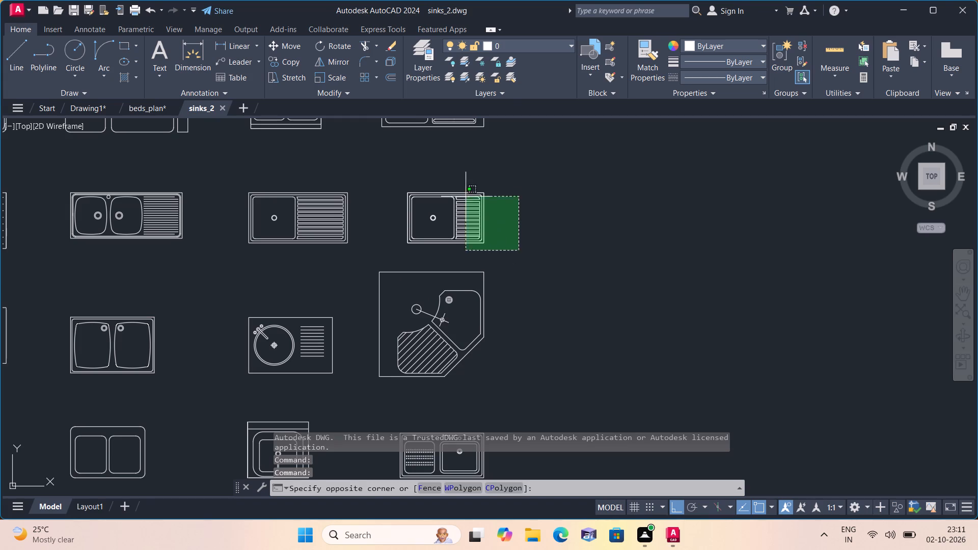
click(383, 175)
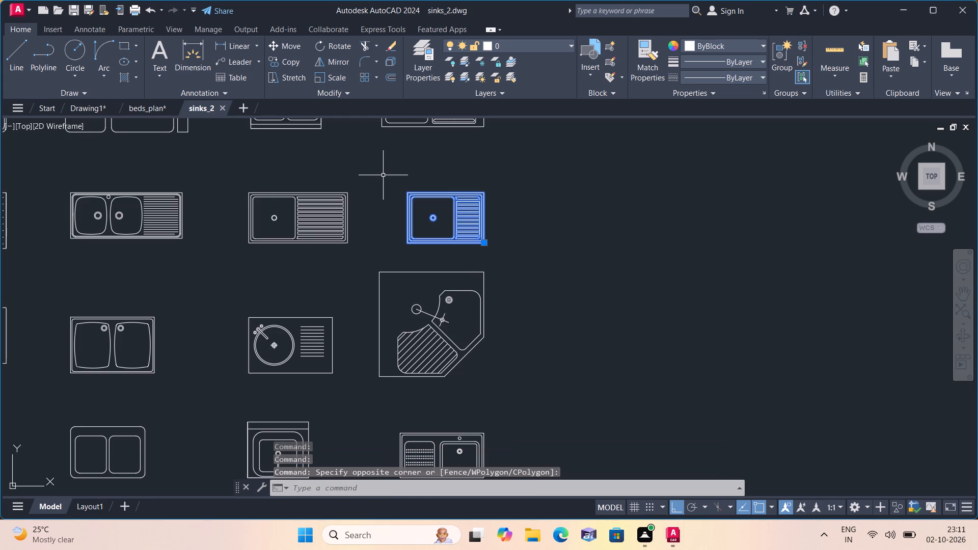
key(ctrl+c)
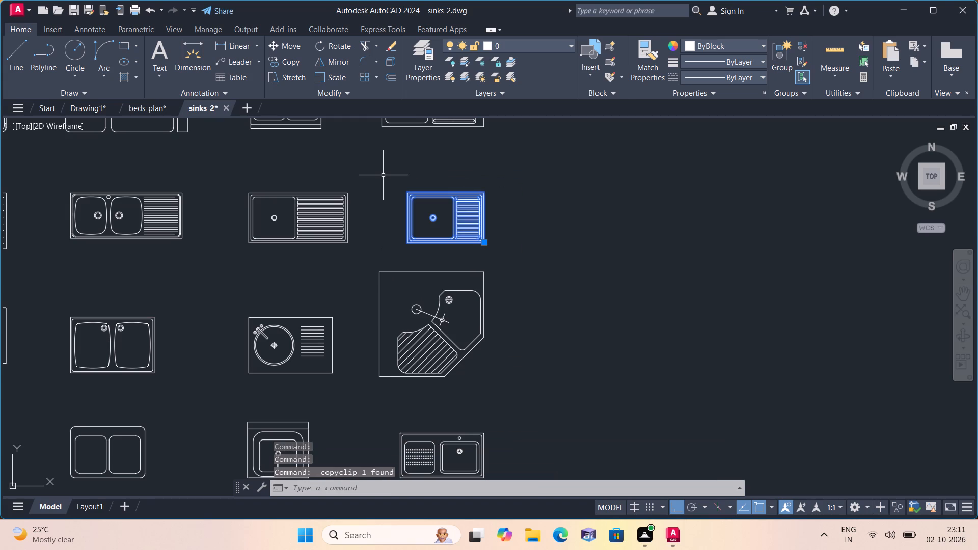
Switch to Drawing1 and paste the copied sink into the empty space above the floor plan, beside the bed set.
click(76, 106)
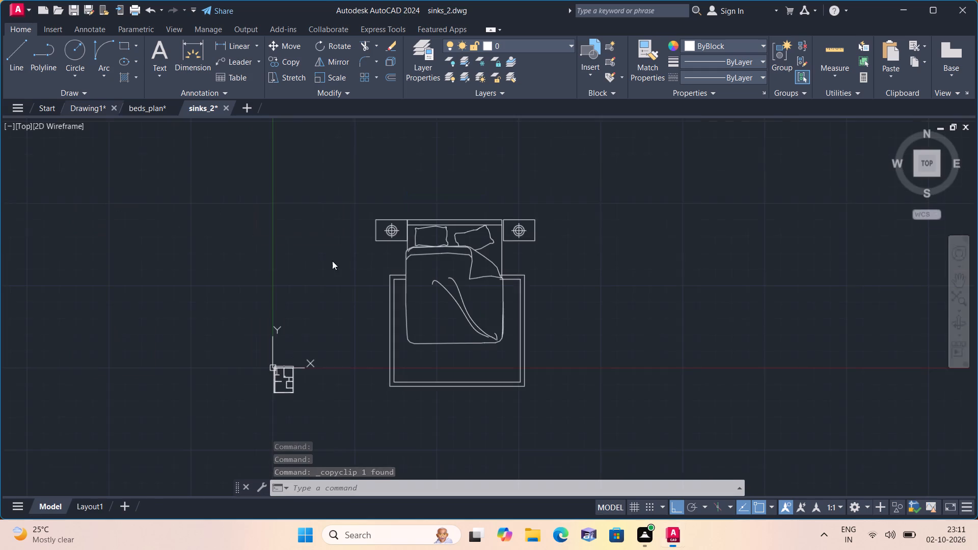
scroll(346, 214, down, 1)
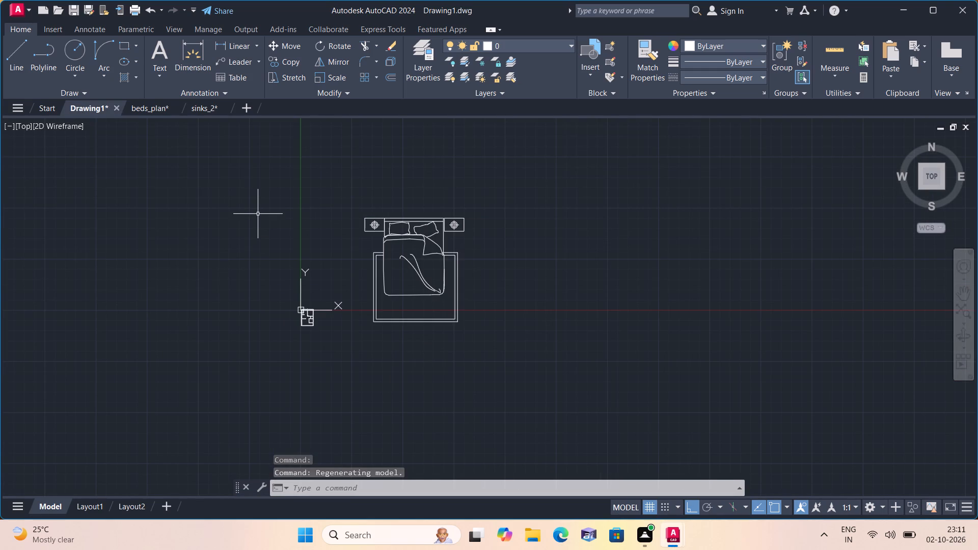
key(ctrl+v)
click(256, 220)
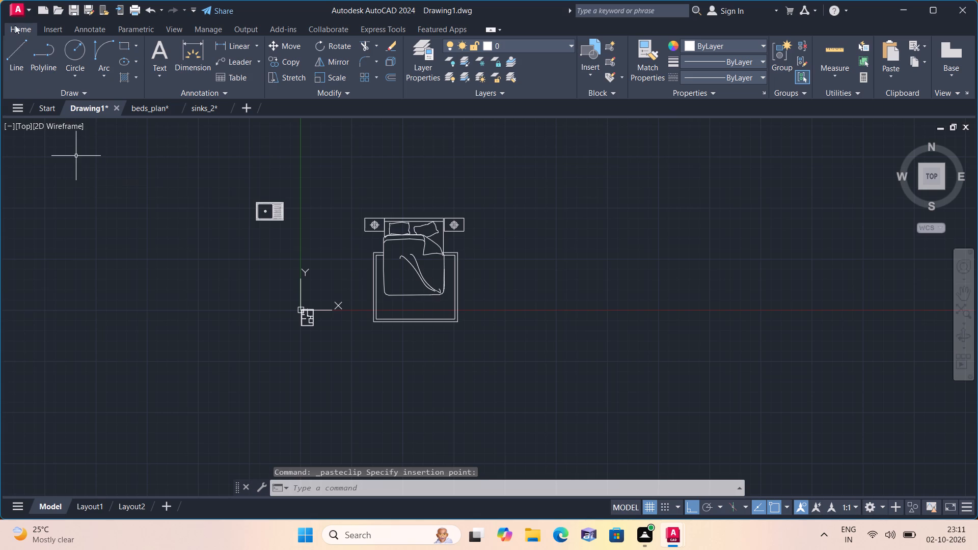
Open the recent drawing cooktop_2.dwg.
click(9, 12)
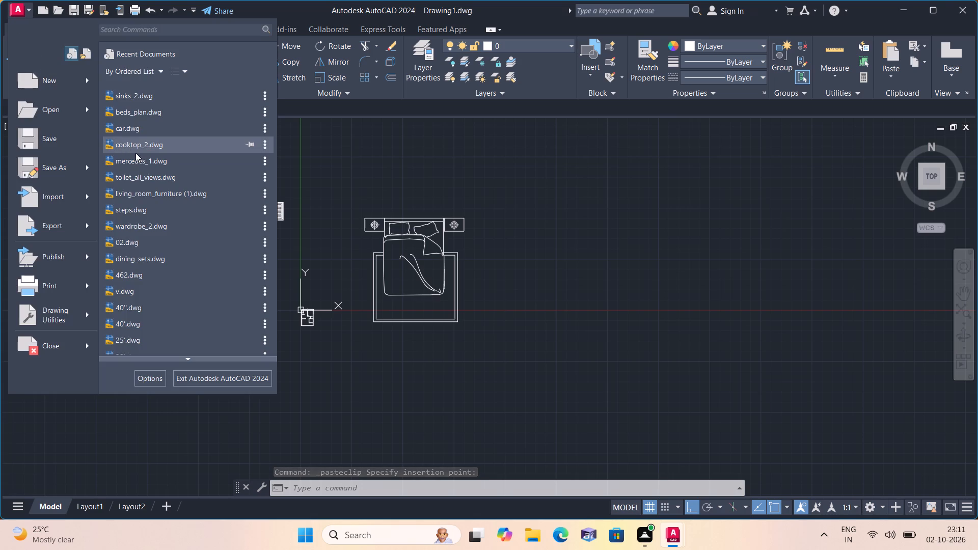
click(129, 147)
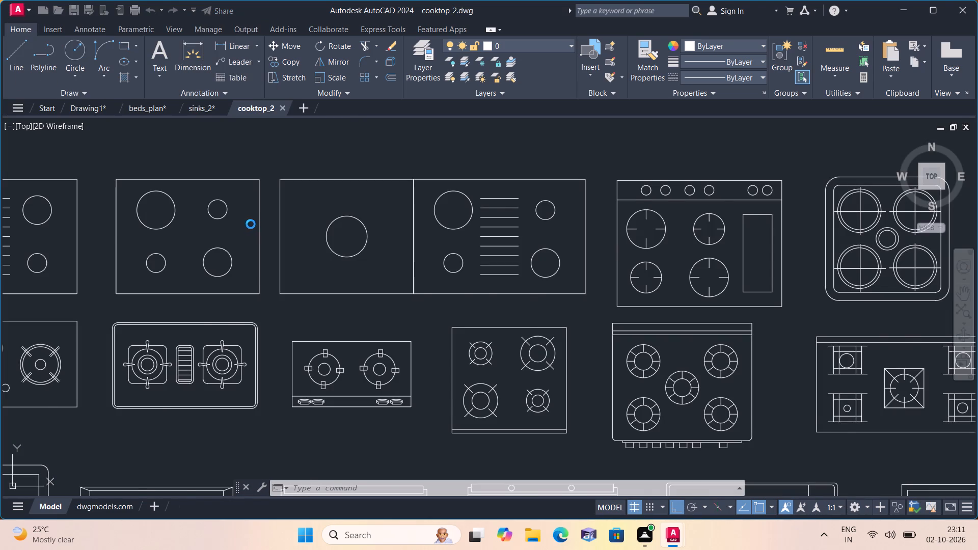
Copy the two-burner cooktop with two front knobs, second in the third row, to the clipboard.
scroll(251, 224, down, 2)
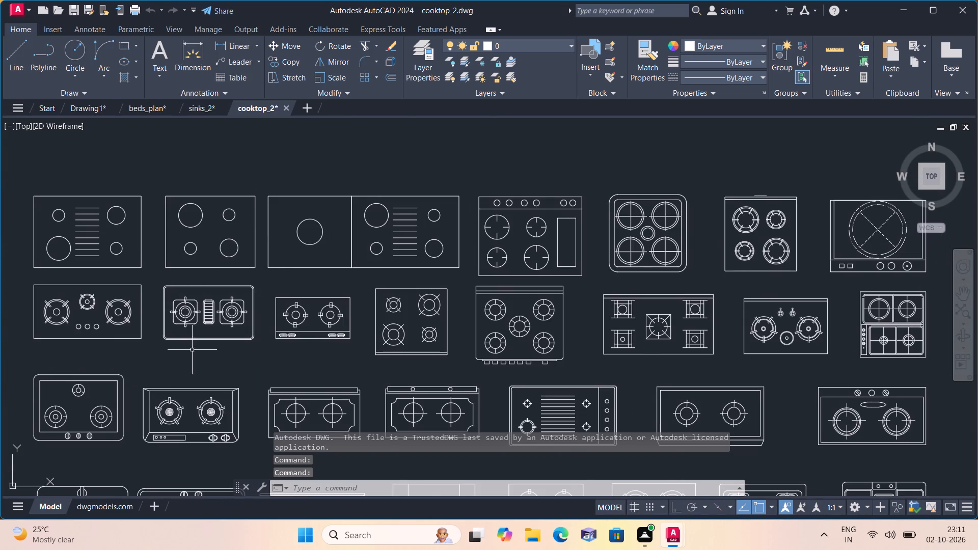
scroll(290, 369, up, 1)
scroll(414, 336, down, 1)
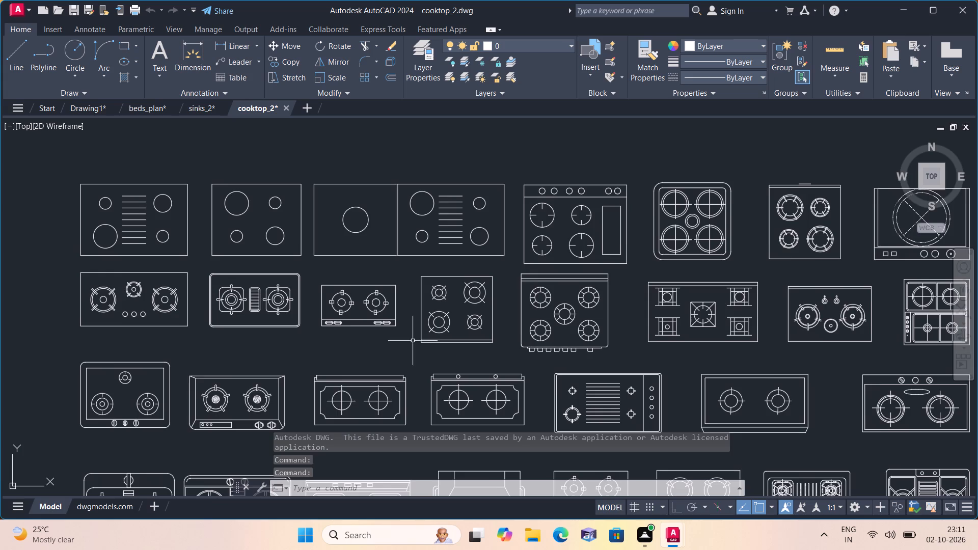
middle_drag(376, 364, 385, 286)
scroll(296, 354, up, 1)
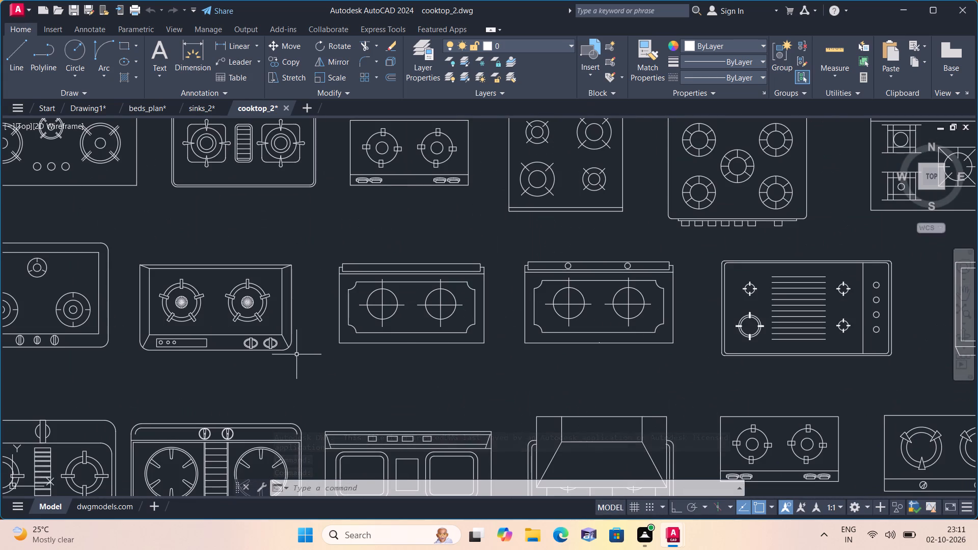
click(296, 354)
click(118, 248)
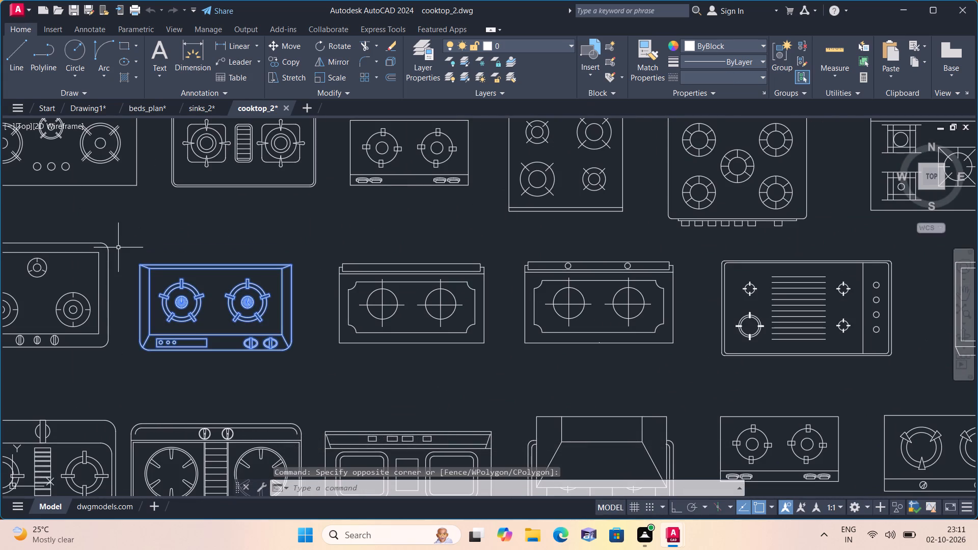
key(ctrl+c)
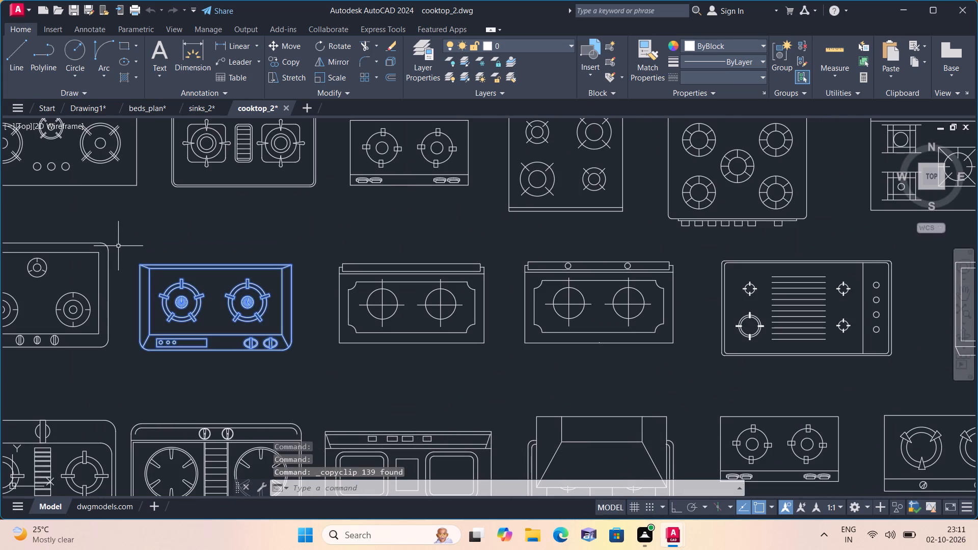
Switch to Drawing1 and paste the copied cooktop into the empty space below the sink.
click(91, 104)
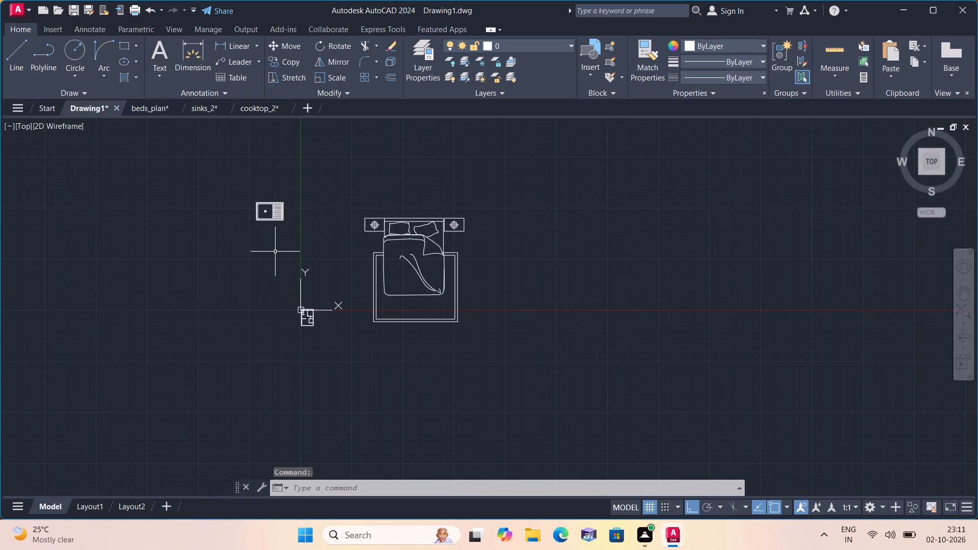
key(ctrl+v)
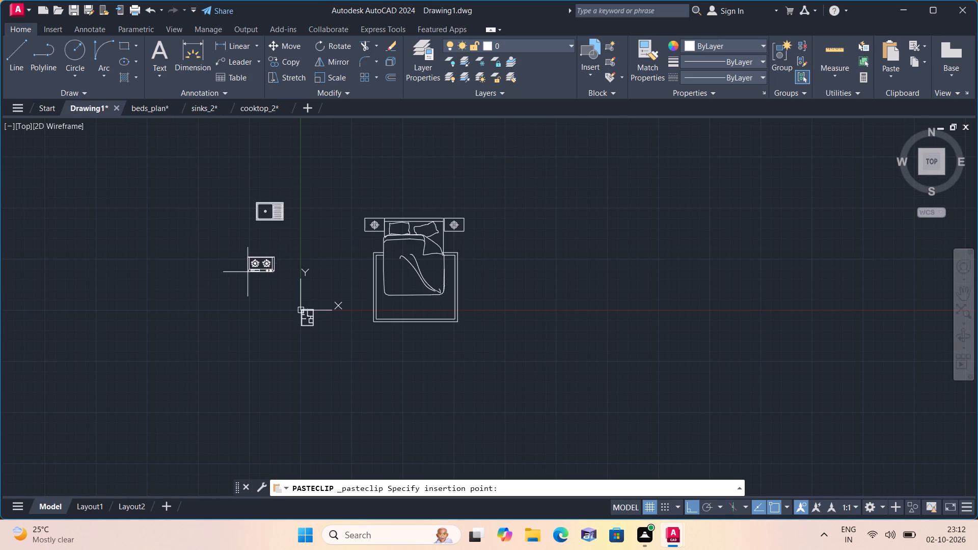
click(244, 278)
Rotate the pasted cooktop 90 degrees so its burners stack vertically.
scroll(256, 294, up, 1)
drag(296, 286, 289, 277)
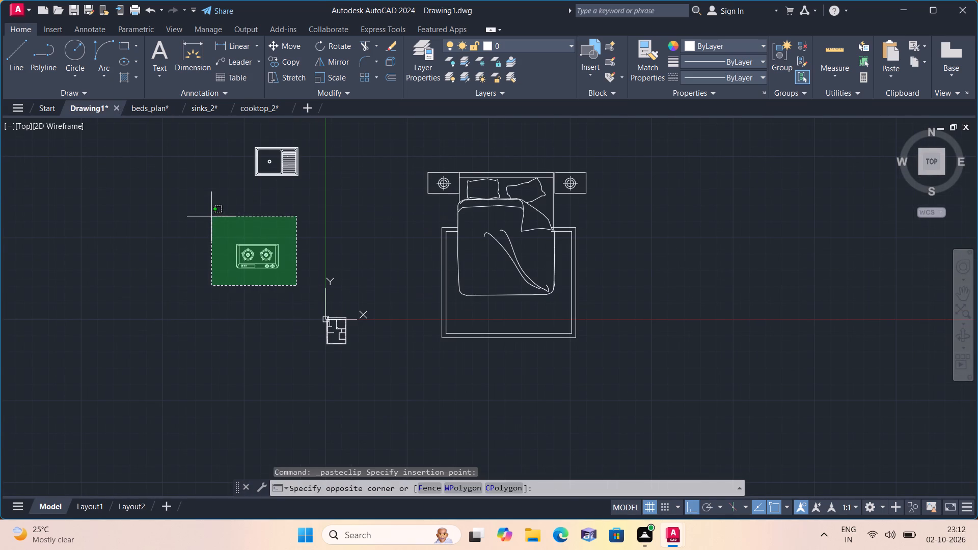
click(184, 203)
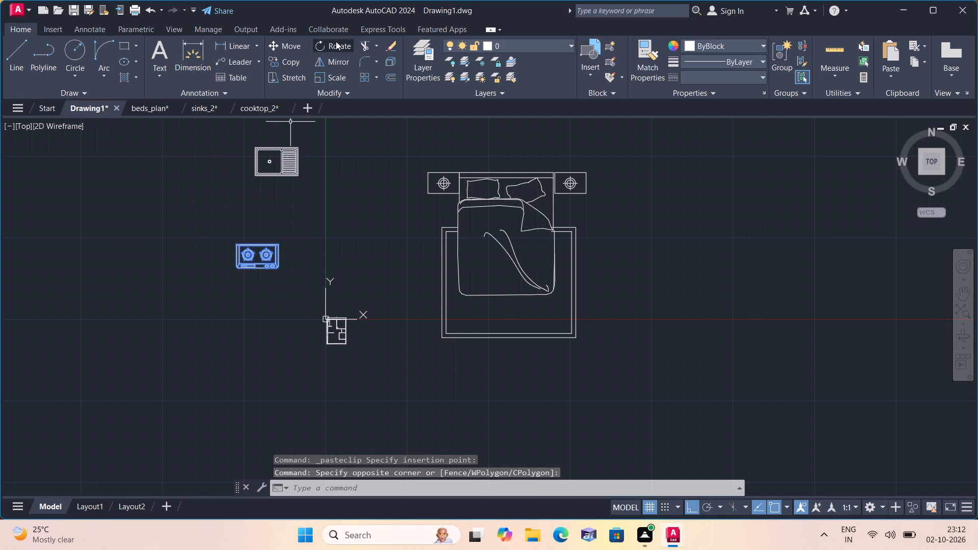
click(336, 41)
click(248, 264)
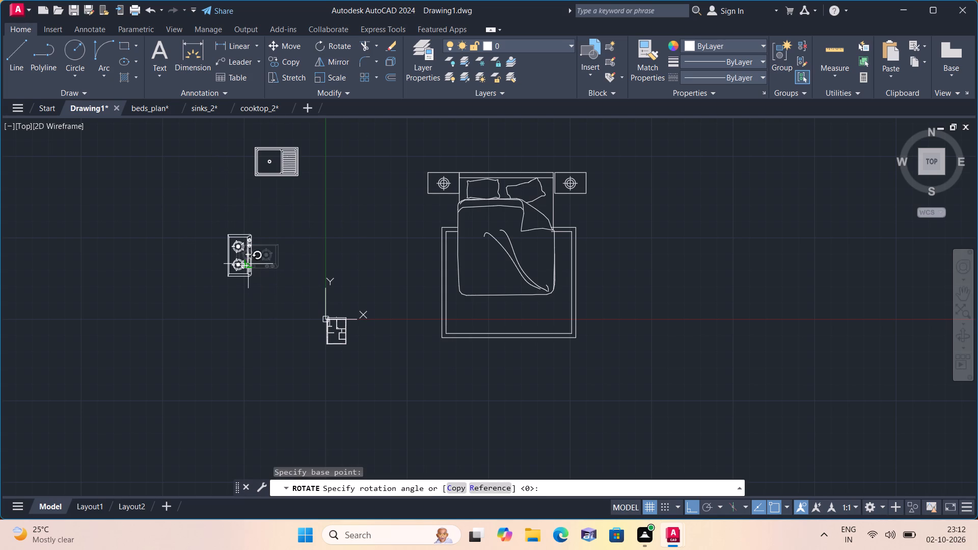
click(243, 227)
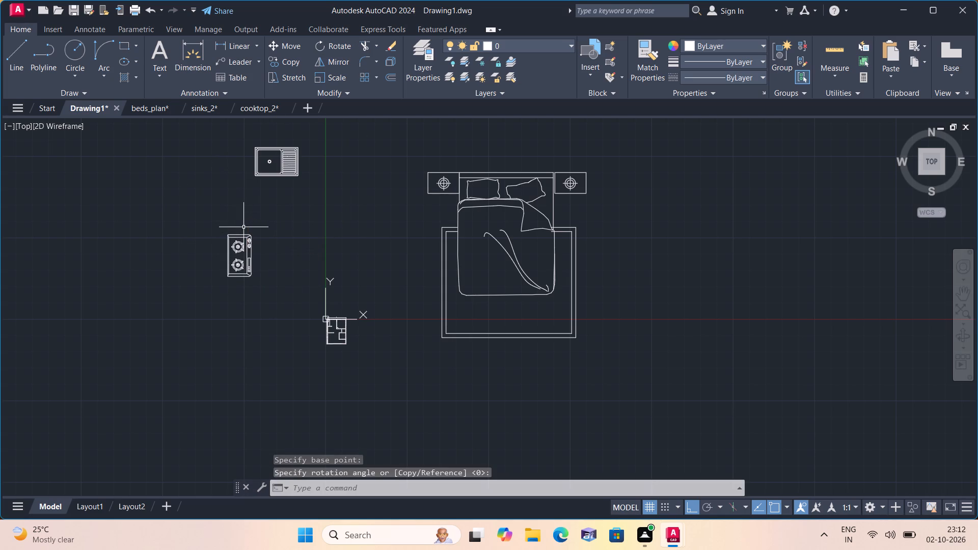
Rotate the pasted sink 90 degrees so its drainboard sits above the bowl.
middle_drag(243, 227, 277, 279)
scroll(277, 279, up, 1)
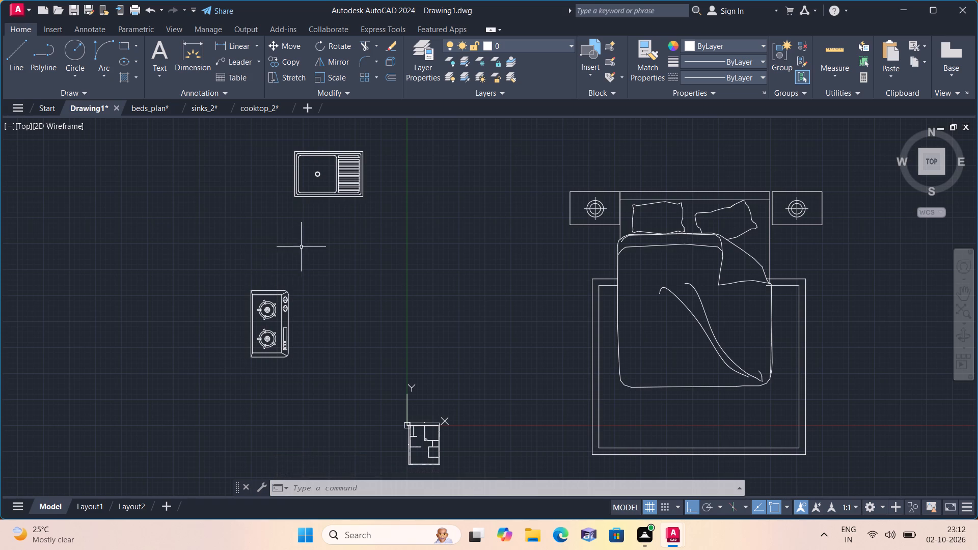
middle_drag(315, 229, 330, 289)
click(407, 277)
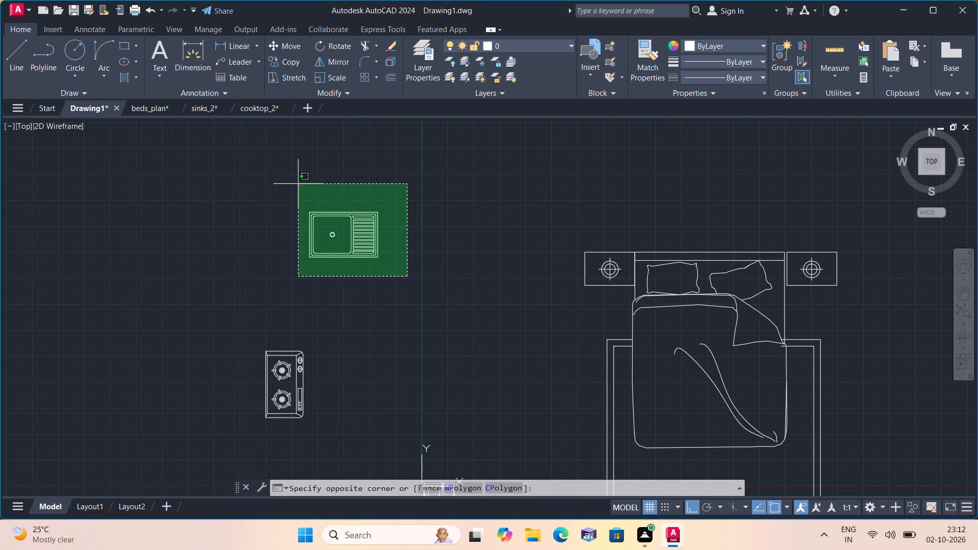
click(267, 166)
click(334, 43)
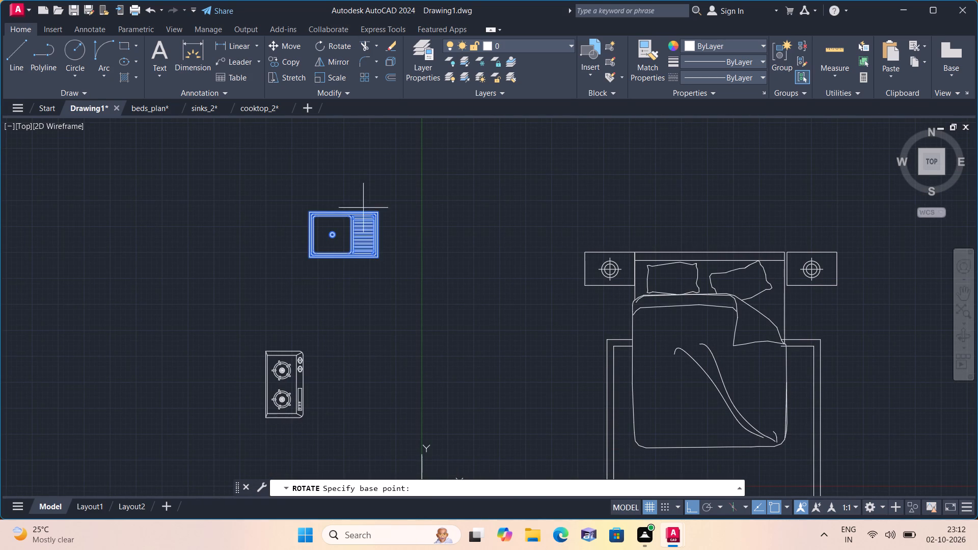
click(365, 249)
click(361, 201)
Open the recent drawing dining_sets.dwg.
scroll(361, 201, down, 1)
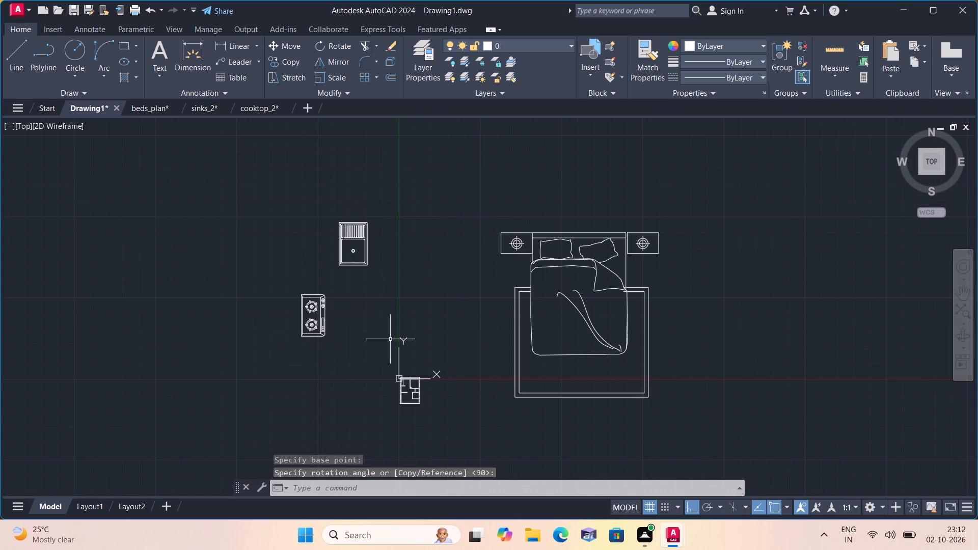
middle_drag(393, 356, 340, 303)
scroll(360, 331, down, 1)
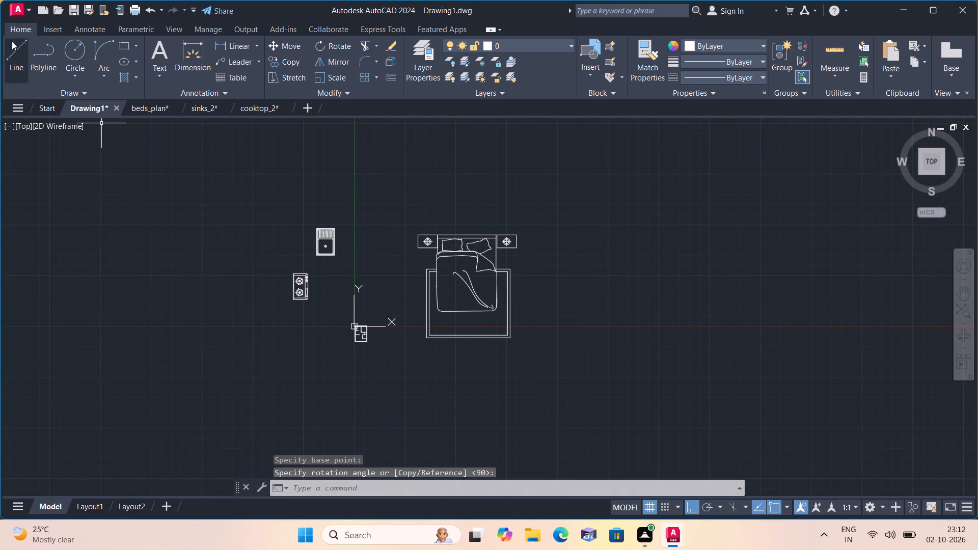
click(19, 11)
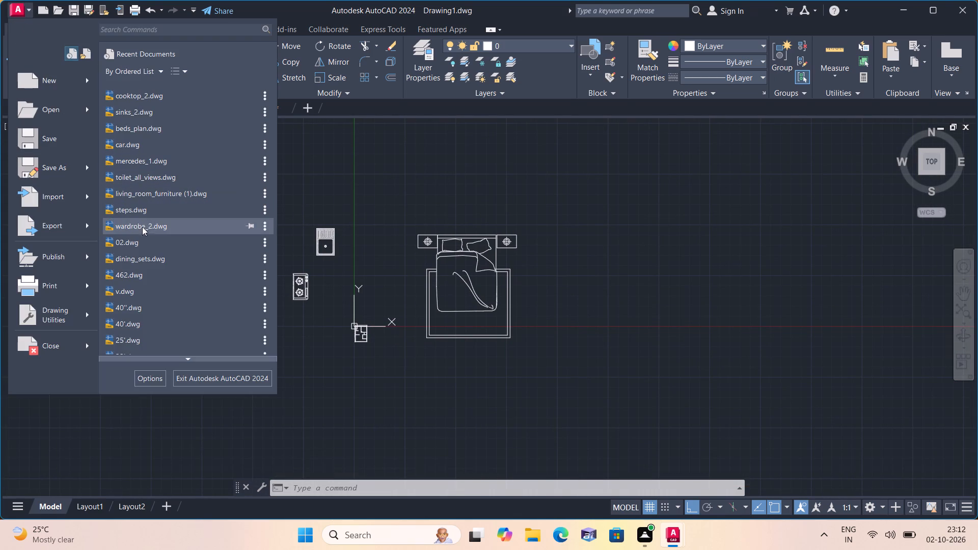
click(151, 262)
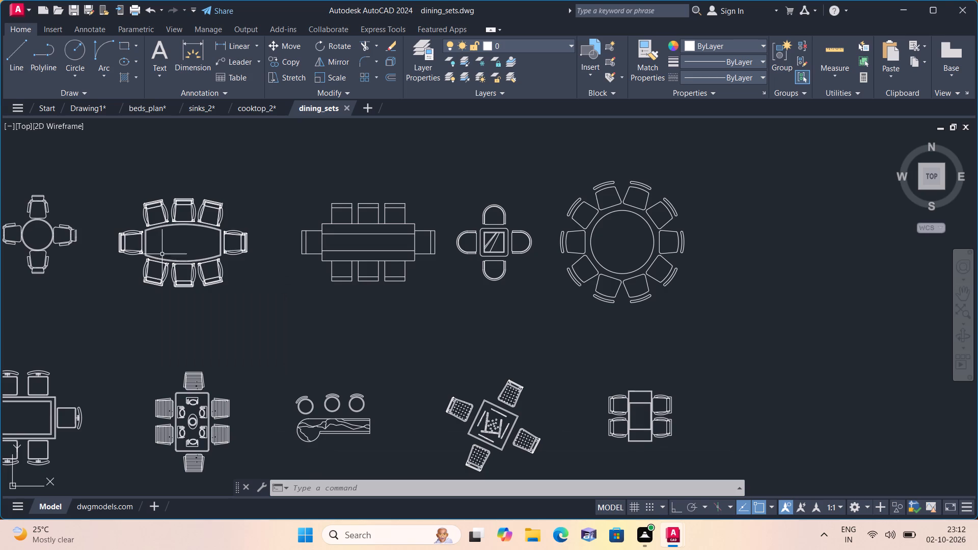
Copy the rectangular eight-chair dining set in the upper row to the clipboard.
click(439, 297)
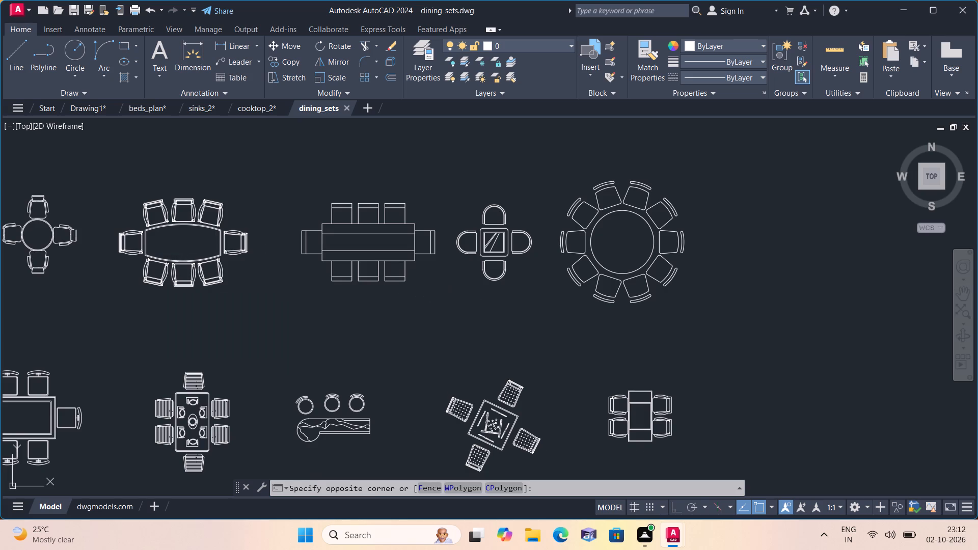
click(295, 186)
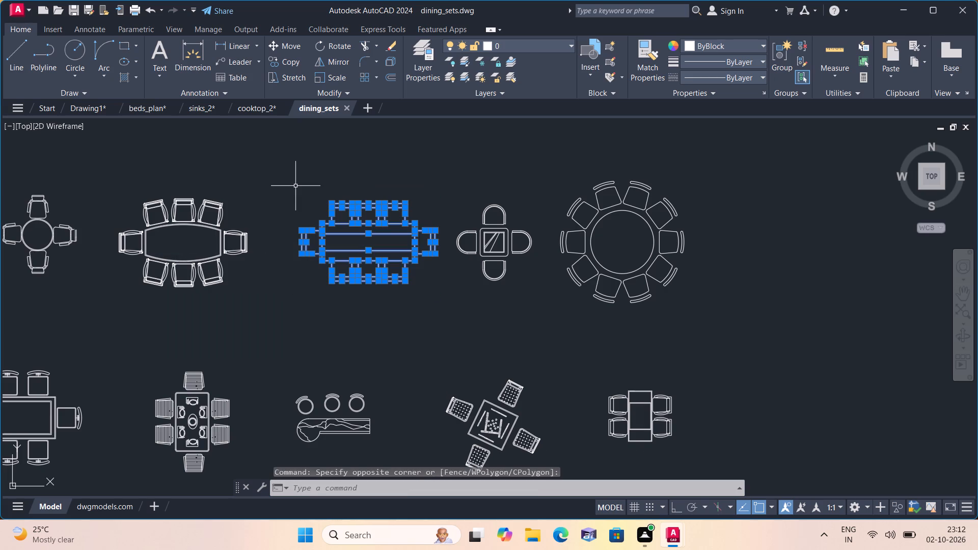
key(ctrl+c)
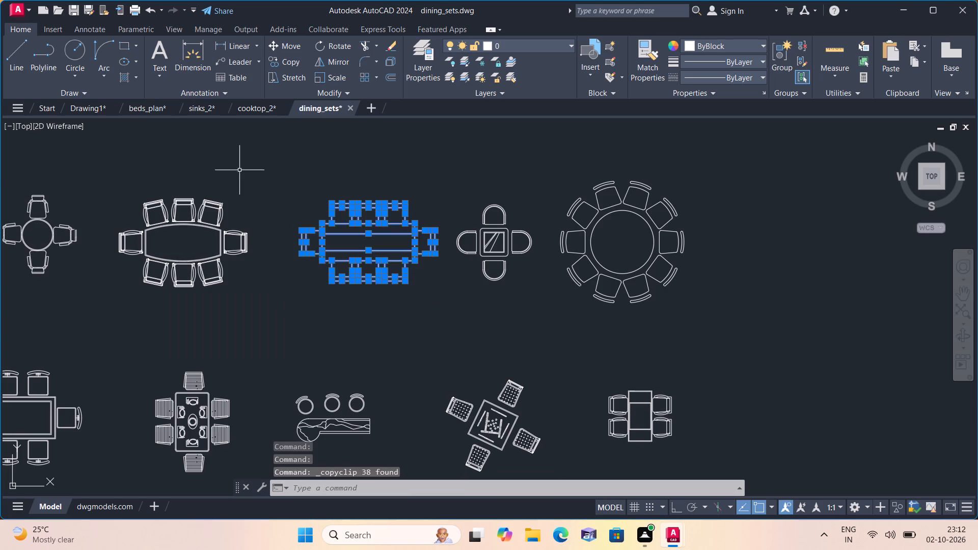
Switch to Drawing1 and paste the copied dining set into the empty space above the bed.
click(90, 107)
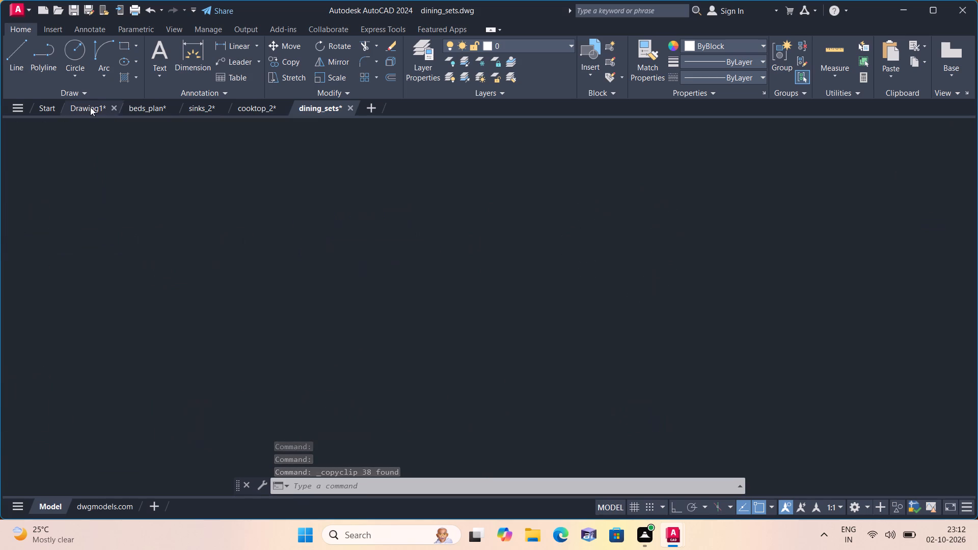
middle_drag(270, 313, 208, 267)
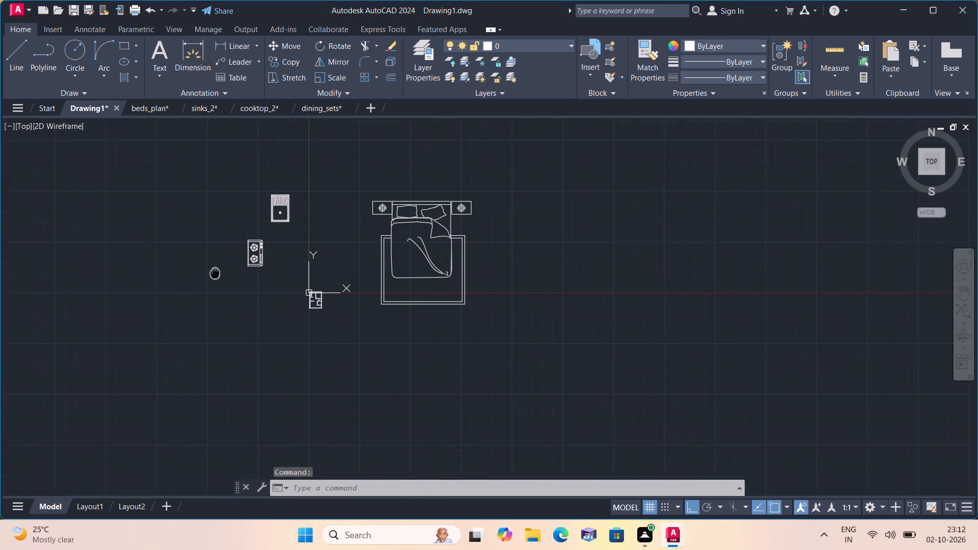
scroll(474, 281, down, 1)
middle_drag(473, 281, 425, 348)
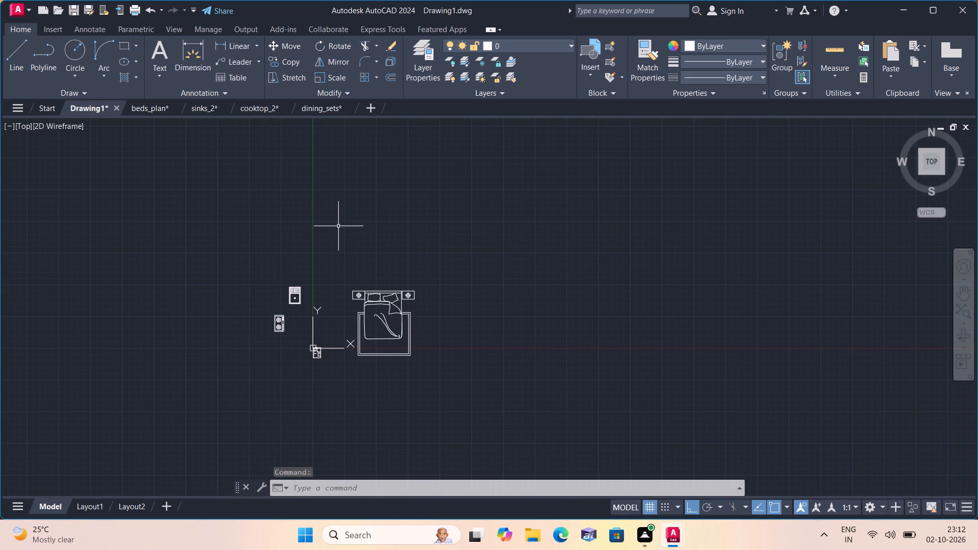
key(ctrl+v)
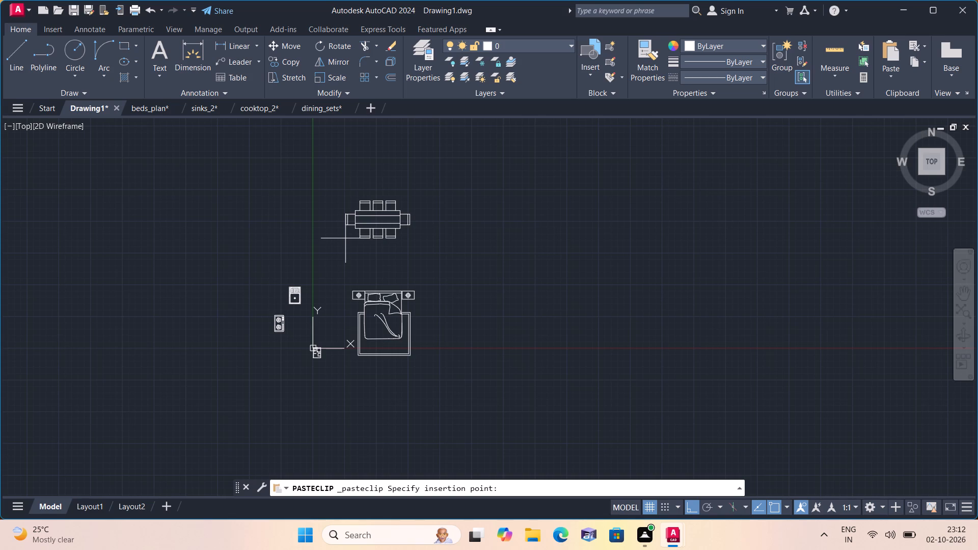
click(346, 241)
Erase the two lengthwise lines inside the tabletop of the pasted dining set.
scroll(362, 225, up, 2)
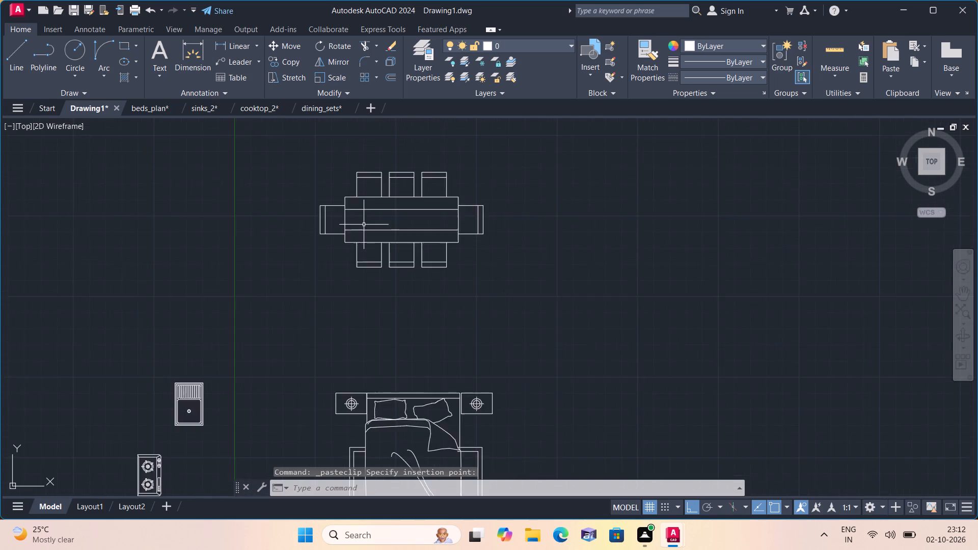
scroll(368, 226, up, 2)
click(382, 245)
click(341, 171)
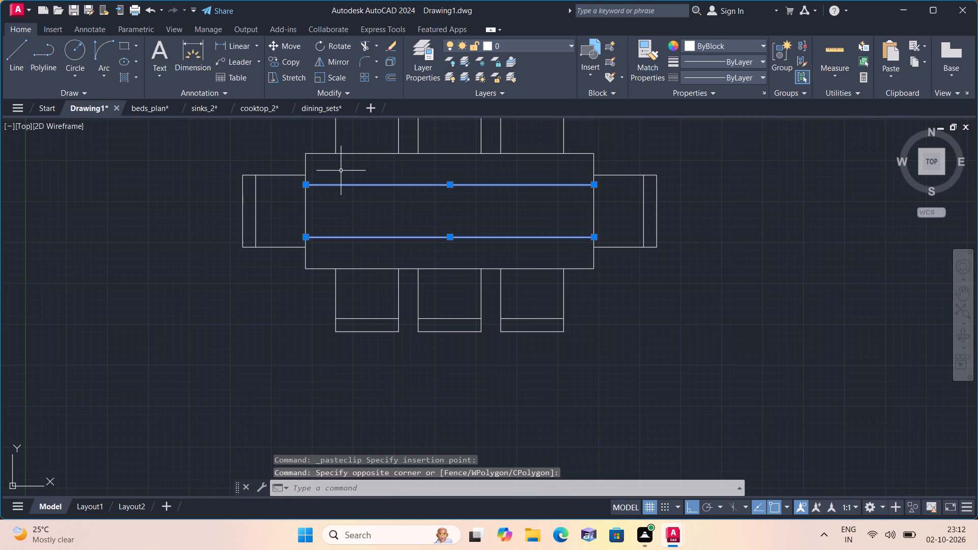
key(Delete)
Open the recent drawing toilet_all_views.dwg.
scroll(346, 183, down, 1)
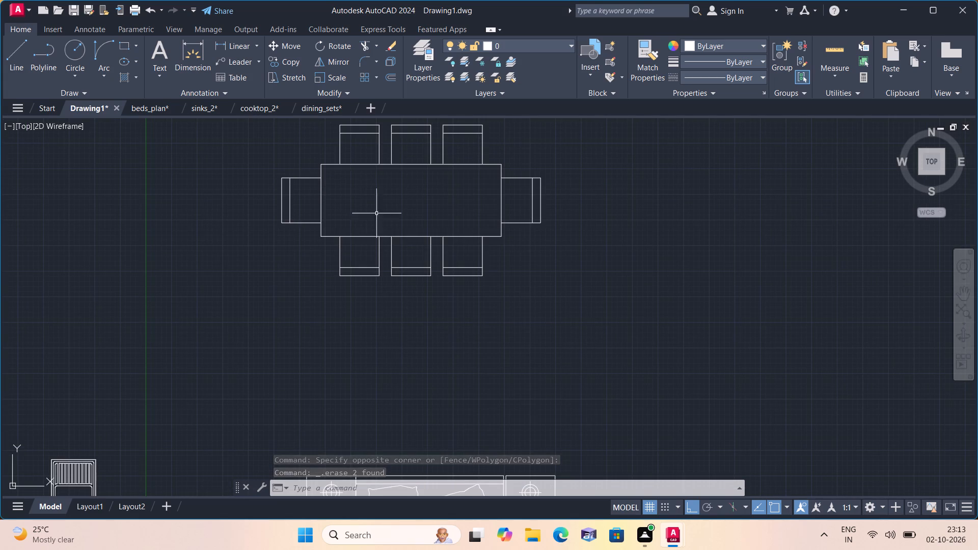
scroll(529, 280, down, 2)
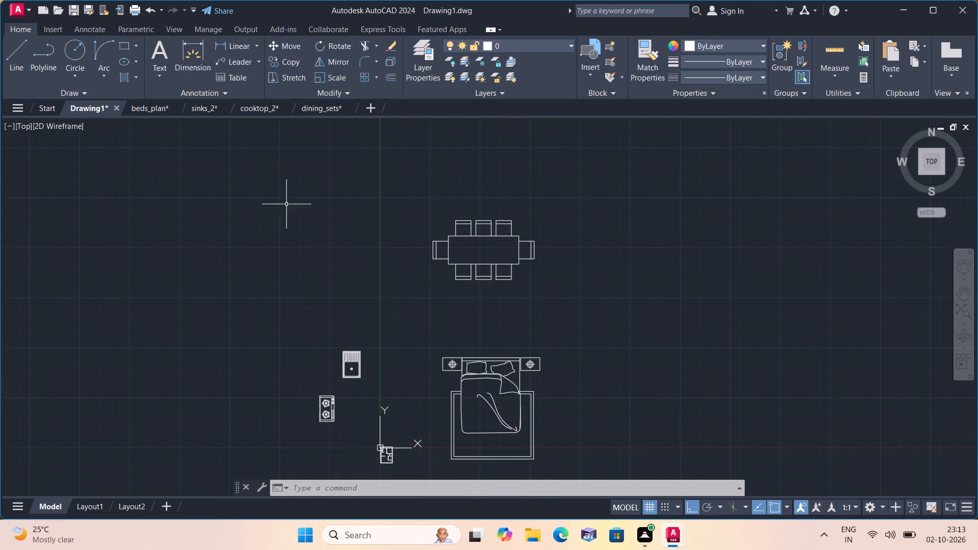
click(19, 13)
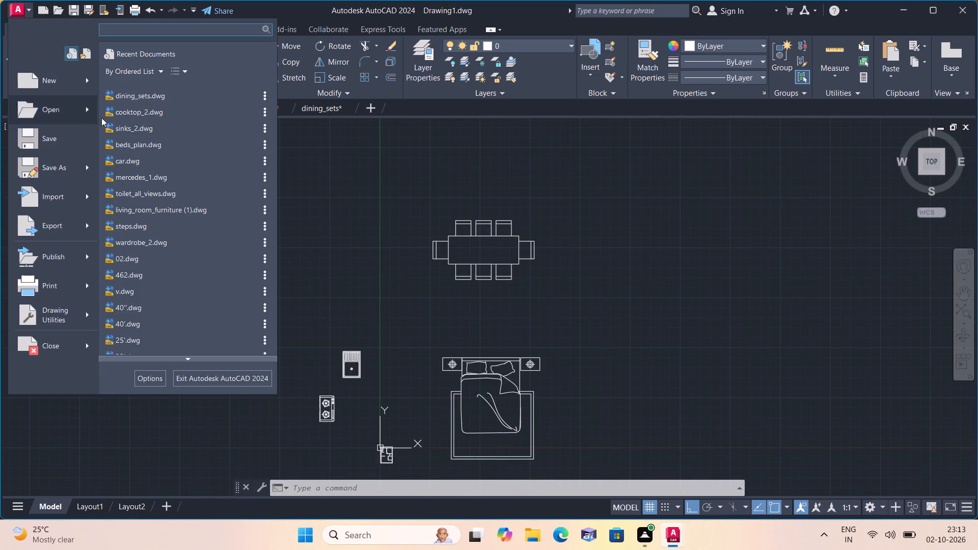
click(132, 194)
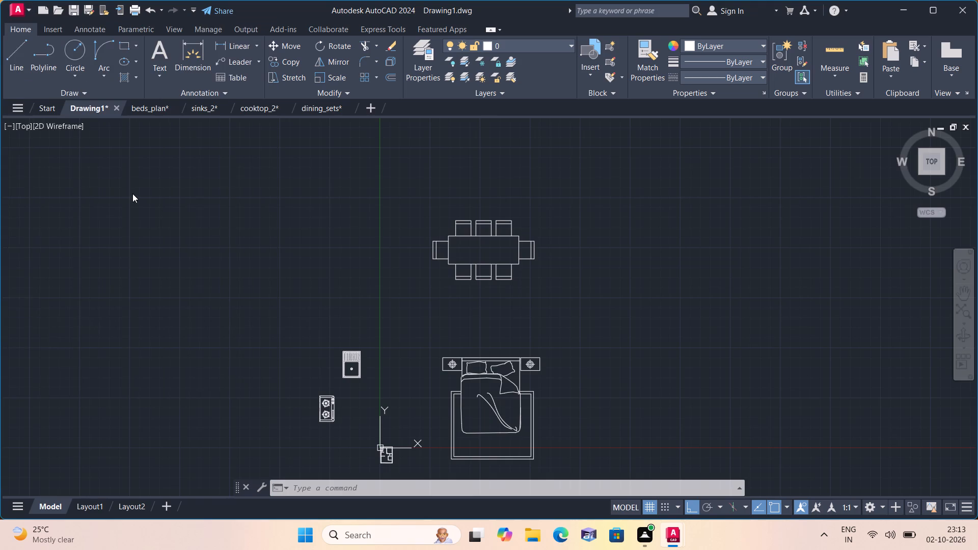
Copy the plan-view toilet with the short tapered back, between the two tank-style plan views, to the clipboard.
click(601, 320)
click(480, 180)
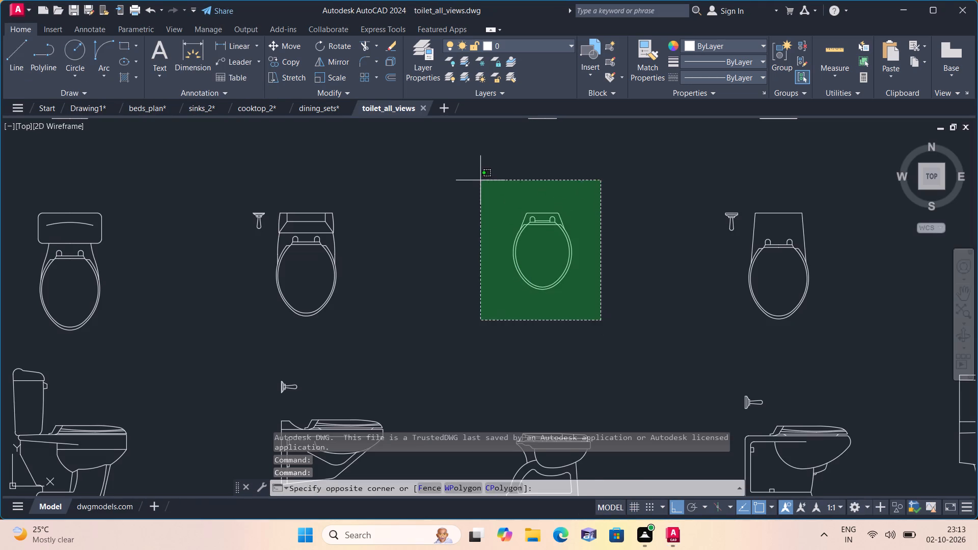
key(ctrl+c)
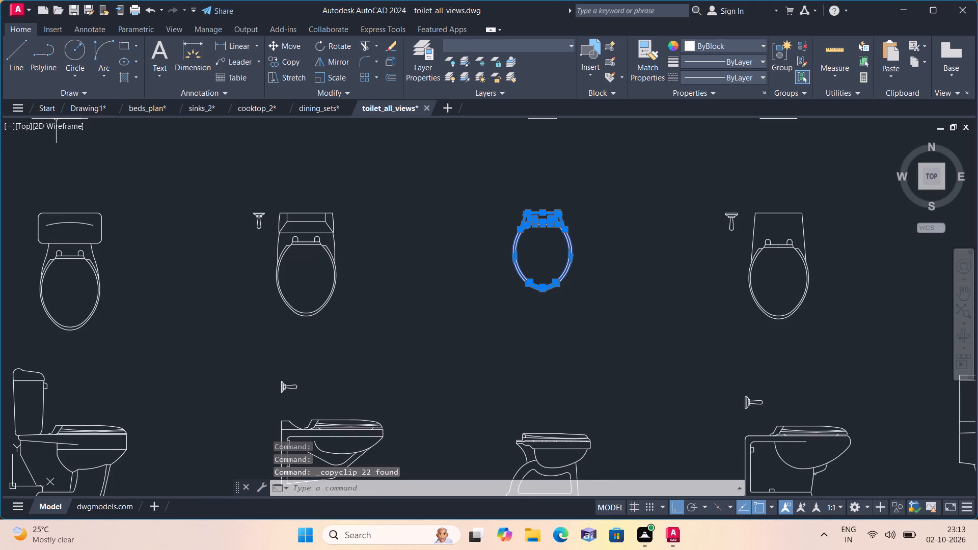
Switch to Drawing1 and paste the copied toilet into the empty space above the sink.
click(79, 110)
scroll(197, 253, down, 1)
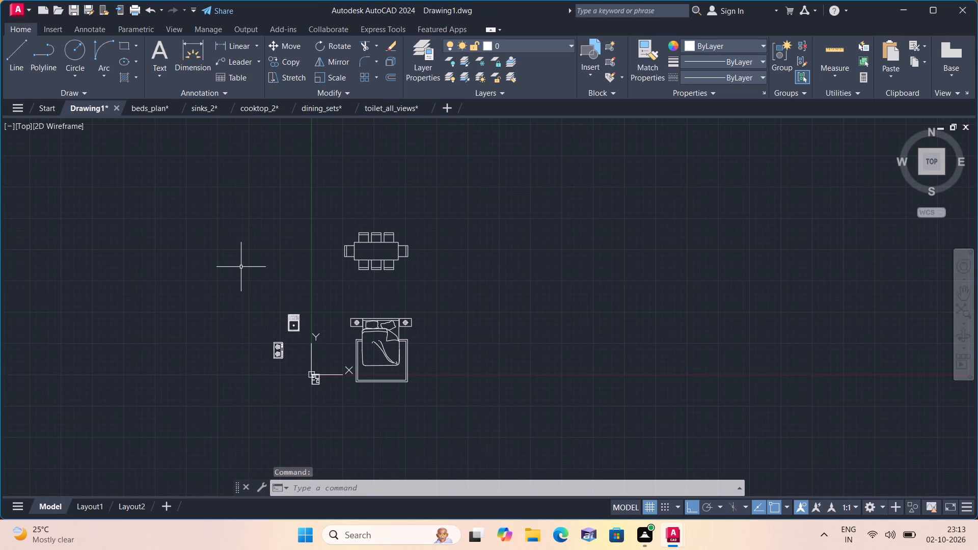
key(ctrl+v)
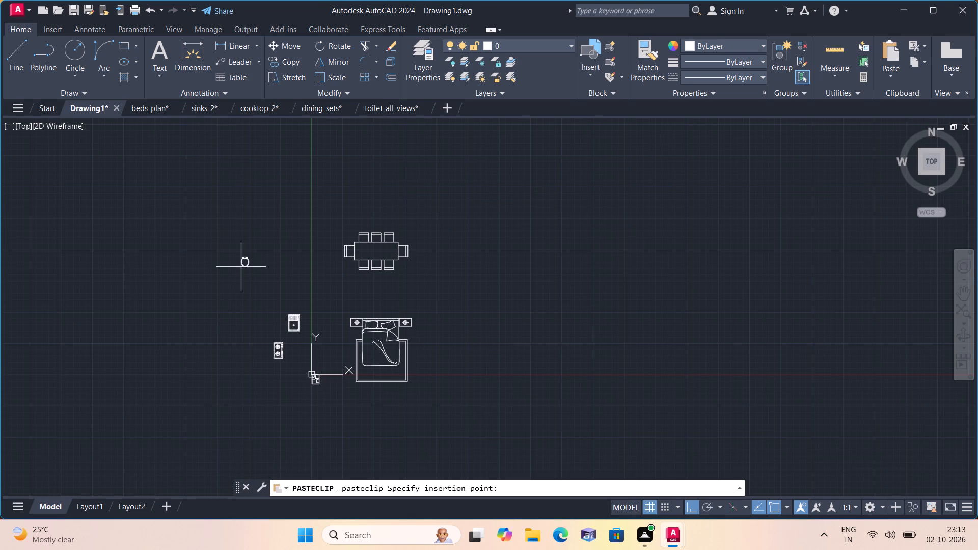
click(265, 288)
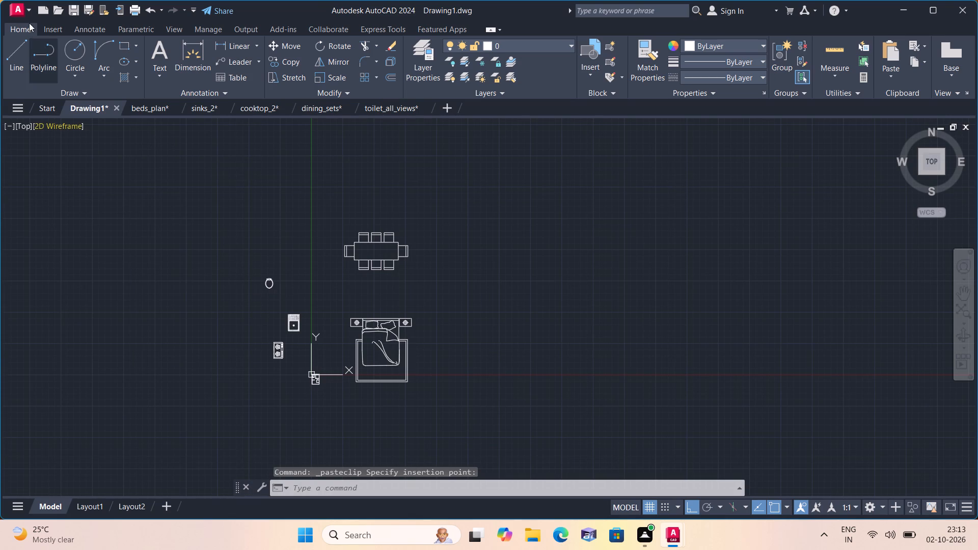
Open the recent drawing living_room_furniture (1).dwg.
click(14, 12)
click(147, 207)
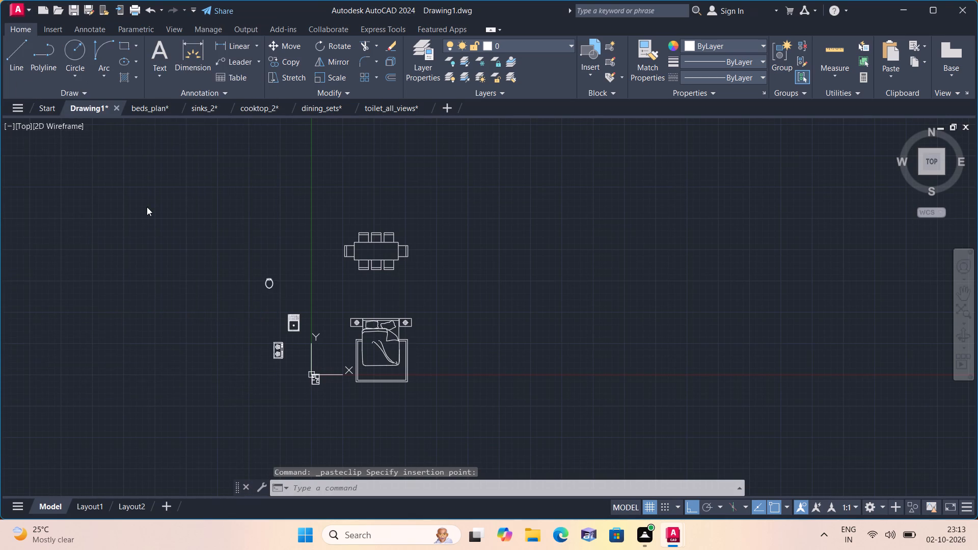
Select all sections of the L-shaped corner sofa, including its curved corner and both arms.
scroll(339, 318, down, 1)
middle_drag(296, 333, 451, 221)
scroll(464, 217, down, 1)
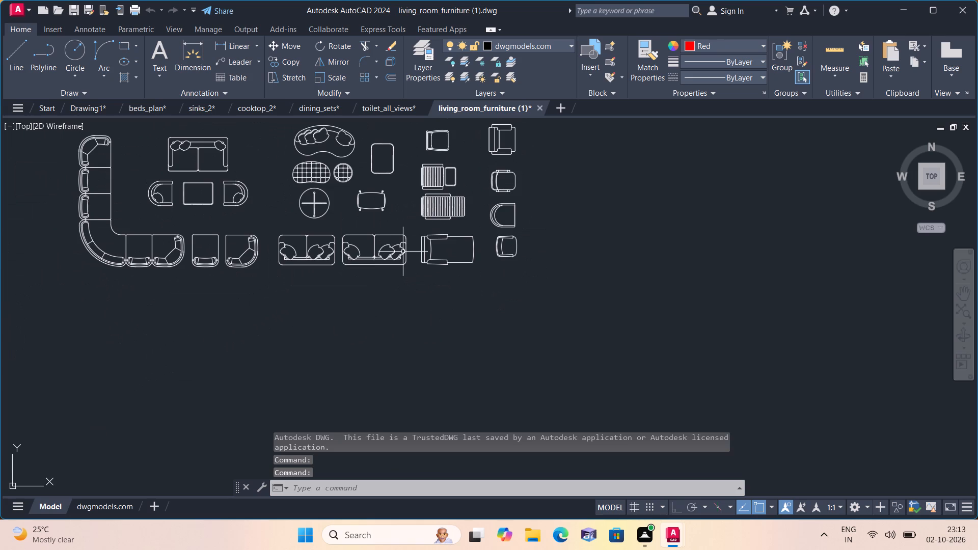
scroll(96, 249, up, 1)
middle_drag(96, 249, 188, 308)
scroll(96, 249, down, 1)
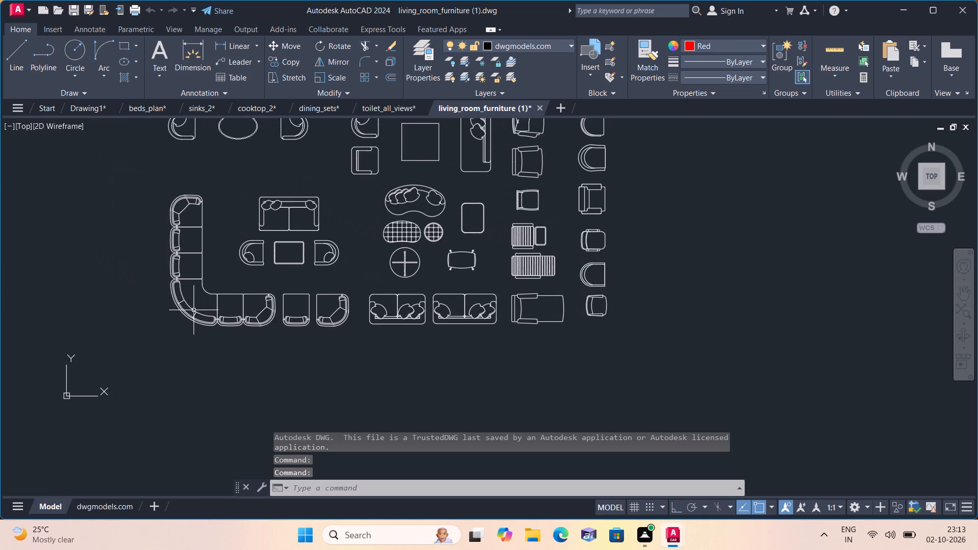
scroll(233, 348, up, 1)
drag(298, 331, 295, 325)
click(175, 246)
middle_drag(169, 249, 214, 313)
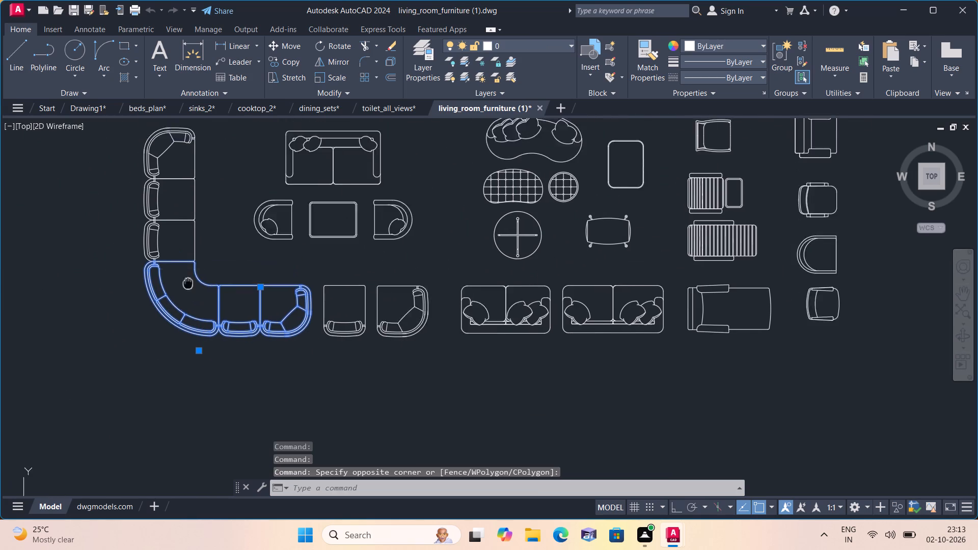
middle_drag(214, 313, 219, 320)
click(247, 314)
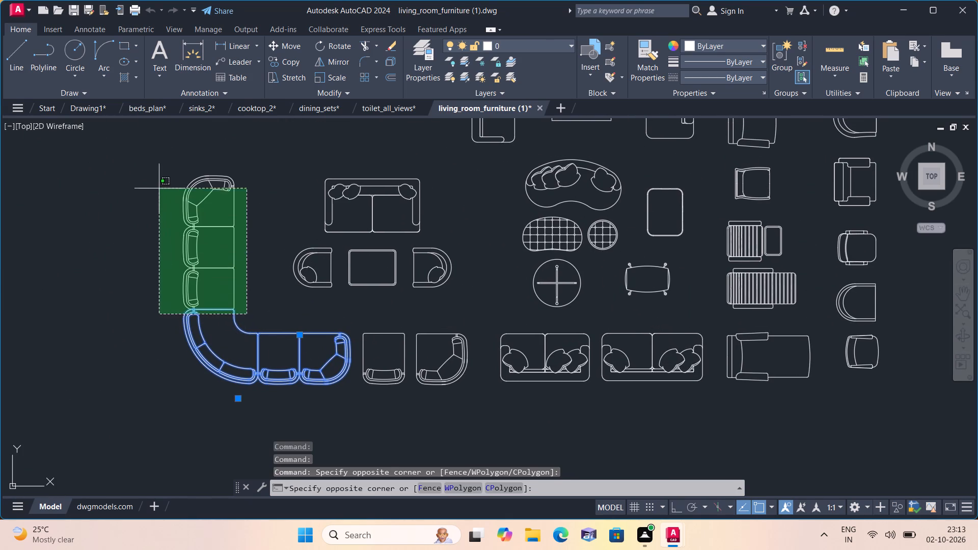
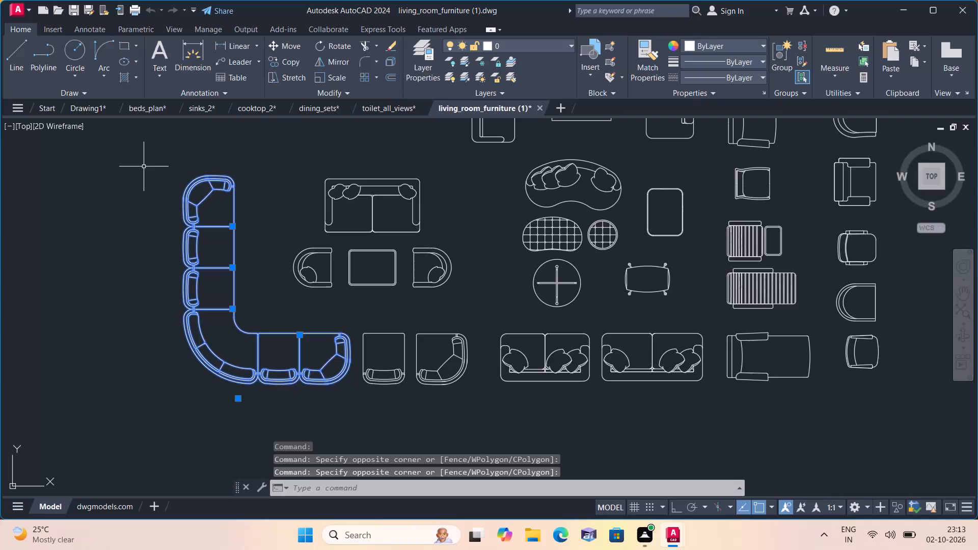
Add the oval coffee table between the two facing armchairs to the sofa selection and copy both to the clipboard.
scroll(144, 167, down, 2)
middle_drag(135, 184, 140, 260)
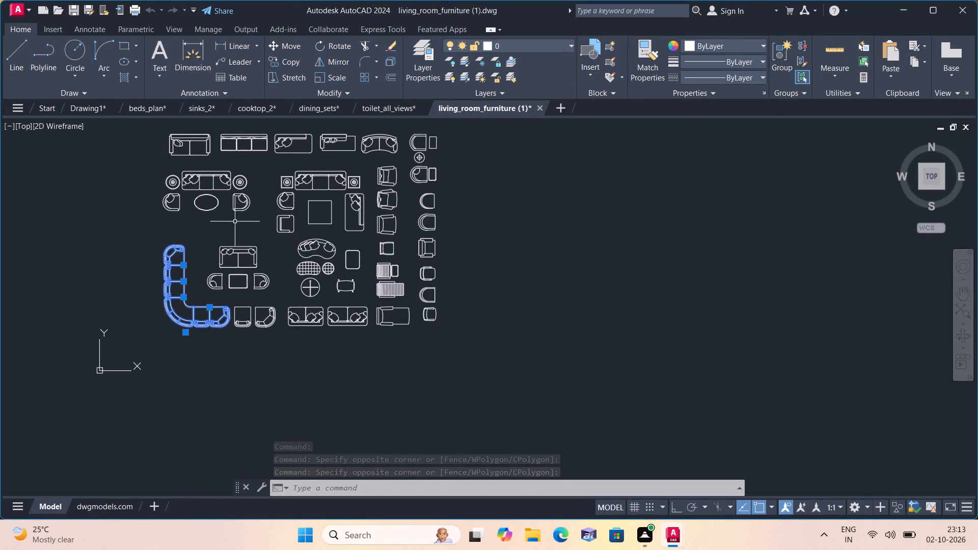
scroll(235, 222, up, 1)
click(219, 219)
scroll(168, 190, up, 2)
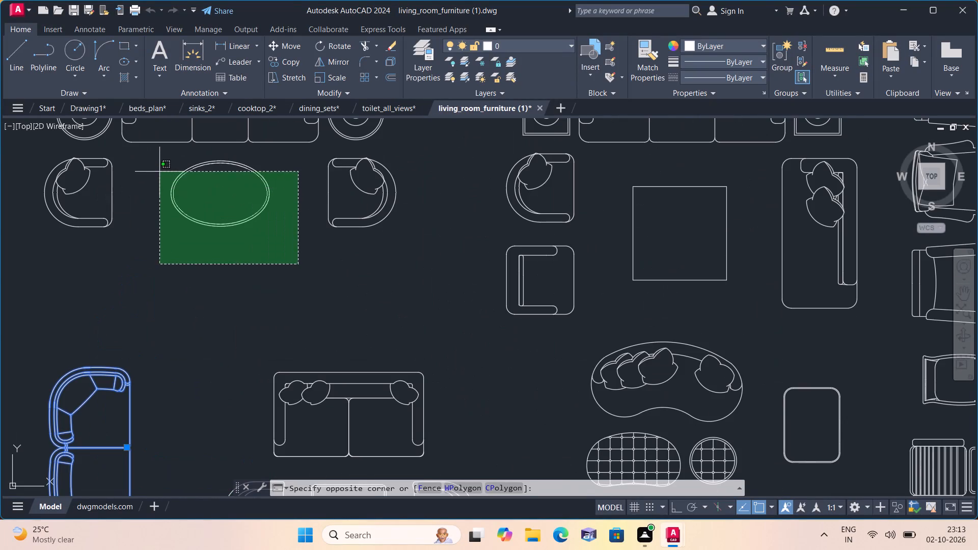
click(159, 160)
scroll(159, 163, down, 1)
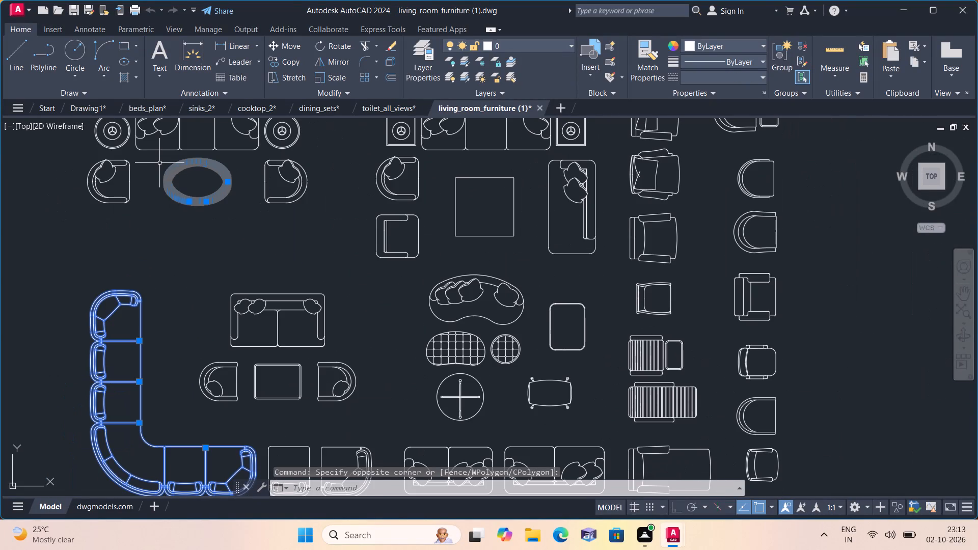
key(ctrl+c)
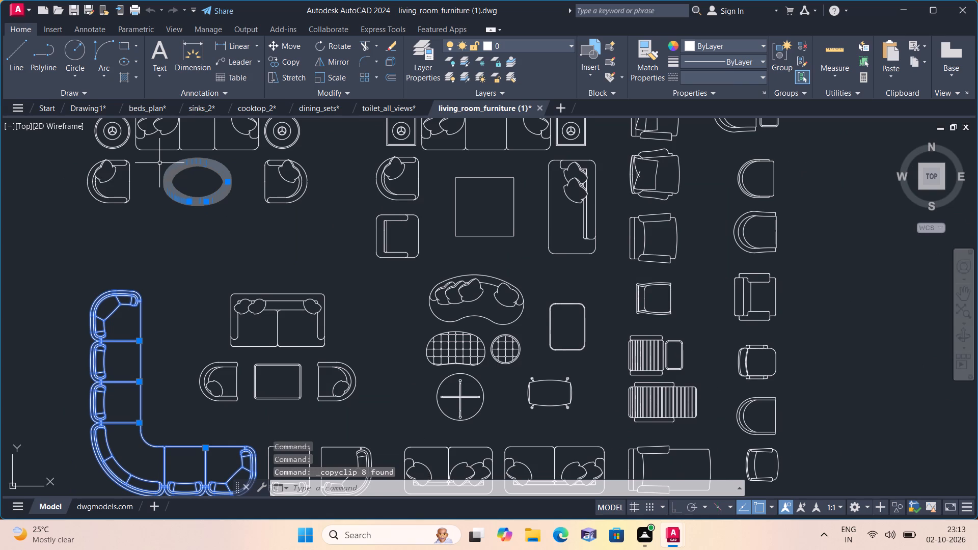
Switch to Drawing1 and paste the corner sofa and oval table into the empty space beside the dining set and bed.
click(84, 105)
middle_drag(238, 245, 122, 200)
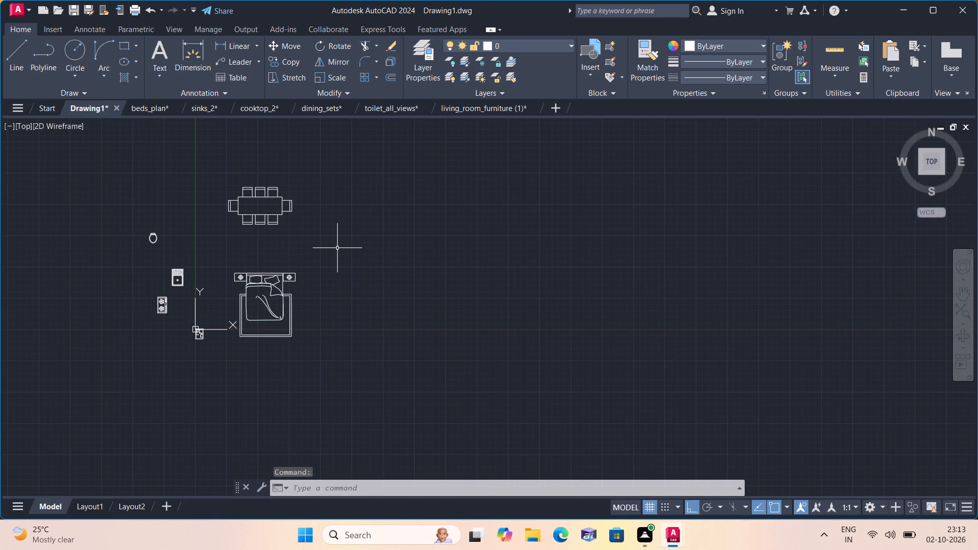
key(ctrl+v)
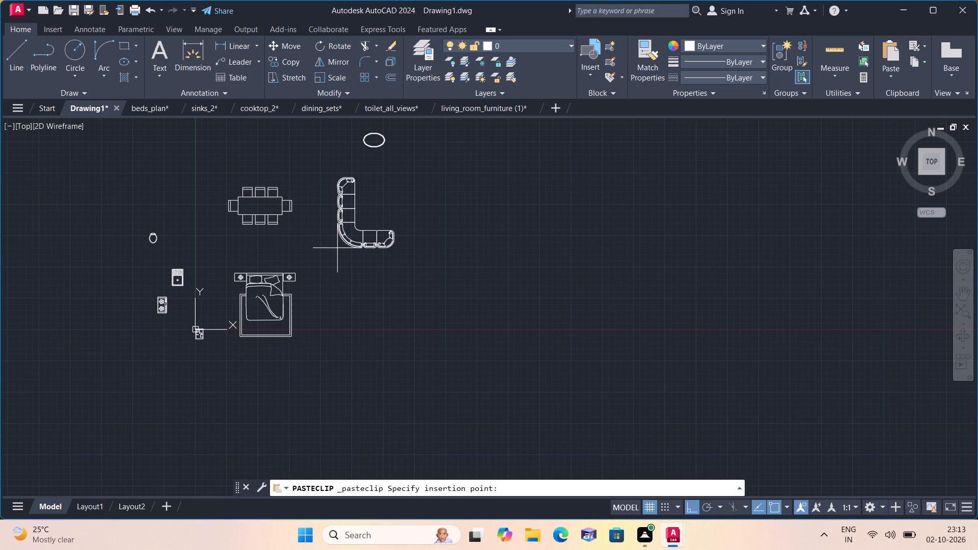
click(347, 269)
Move the oval table, with Ortho off, from above the sofa into the open area inside the L.
scroll(362, 125, up, 1)
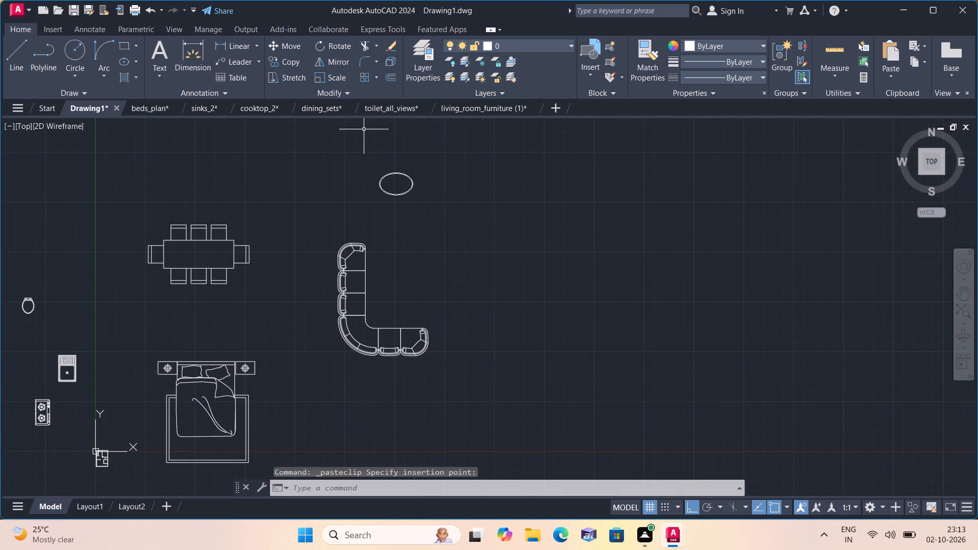
click(377, 169)
click(441, 211)
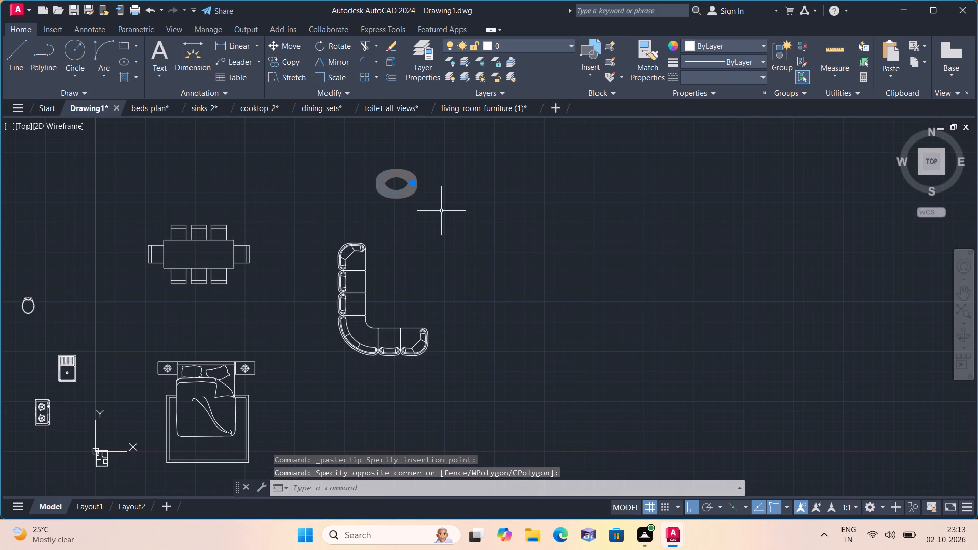
click(693, 503)
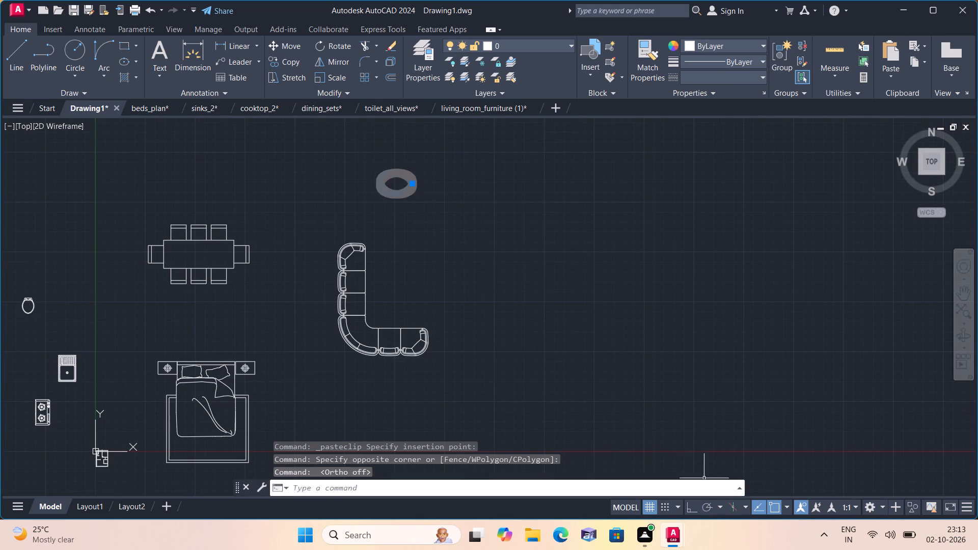
click(290, 47)
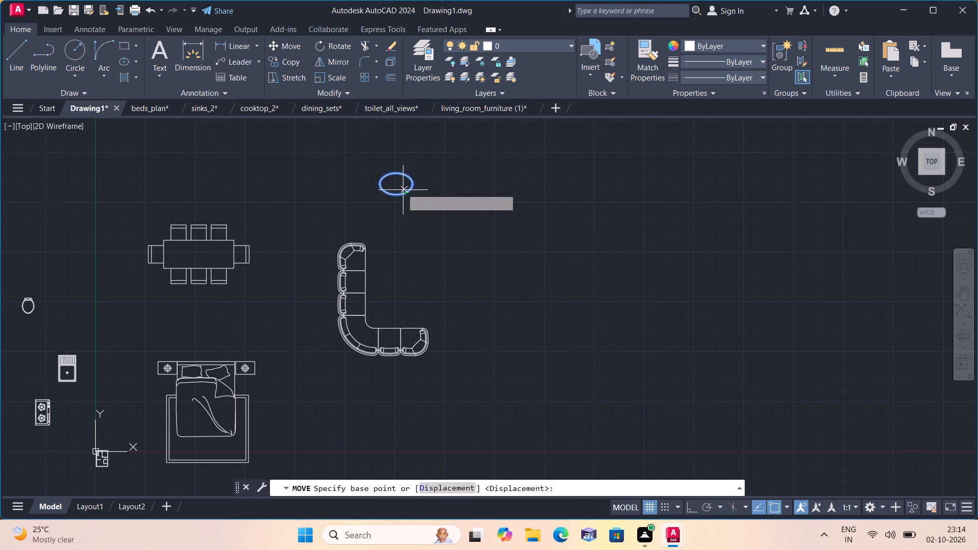
click(399, 185)
scroll(403, 295, up, 2)
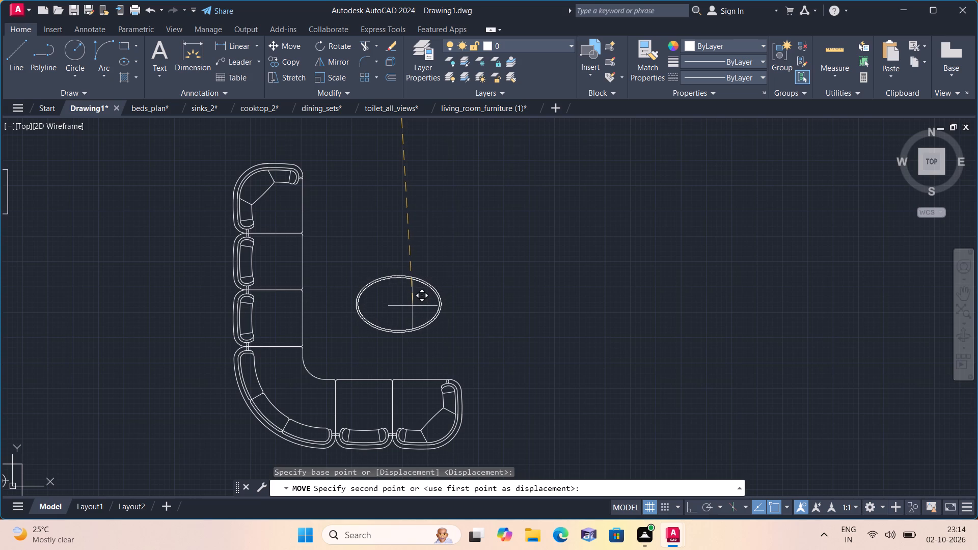
click(410, 301)
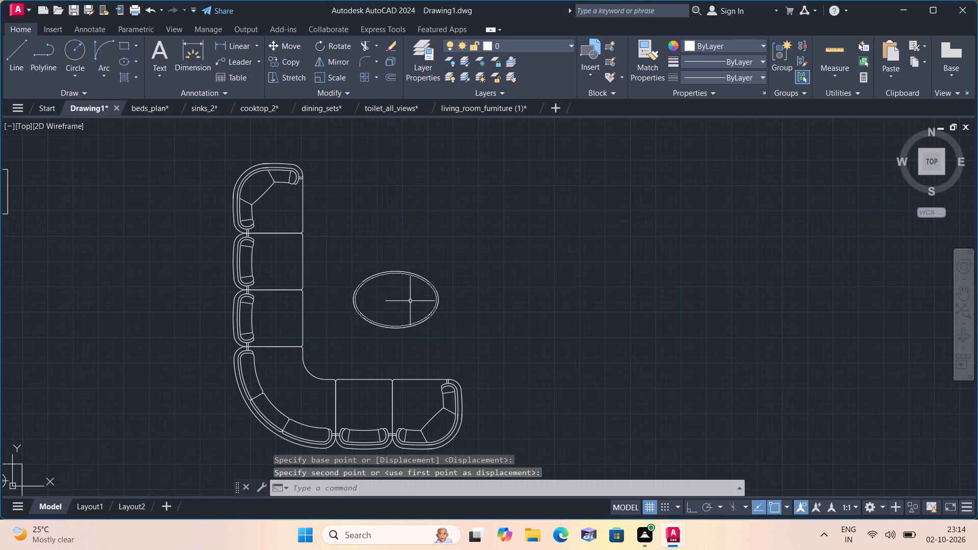
Rotate the oval table 90° about a point on its upper edge, using Ortho, so it stands upright.
click(450, 344)
click(350, 237)
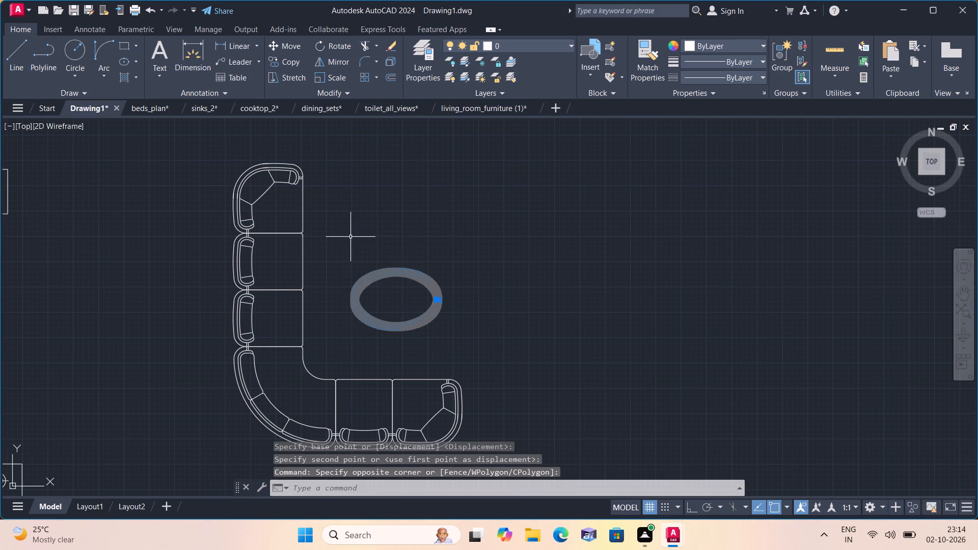
click(341, 43)
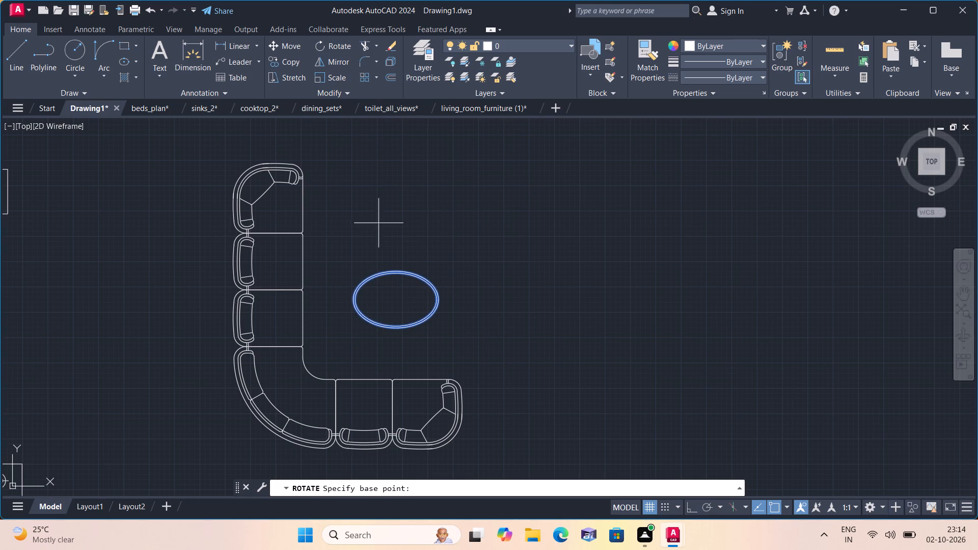
click(392, 279)
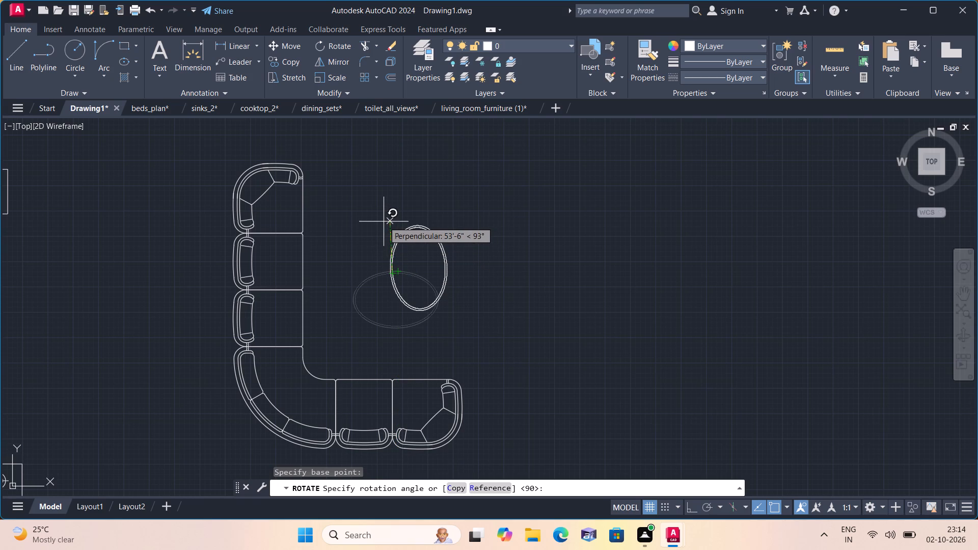
key(F8)
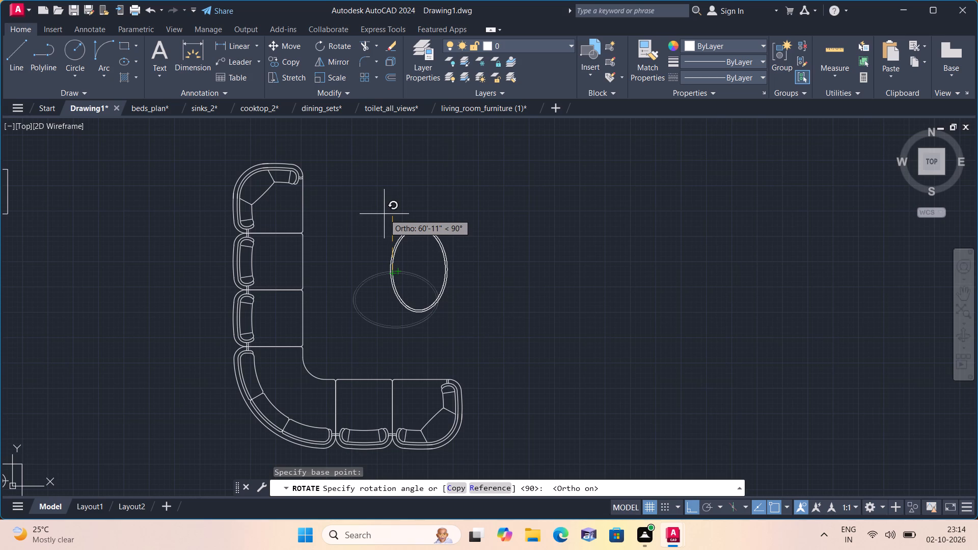
click(382, 203)
Move the rotated oval table freely, with Ortho off, slightly closer to the sofa's long side.
scroll(442, 337, up, 1)
drag(454, 333, 445, 317)
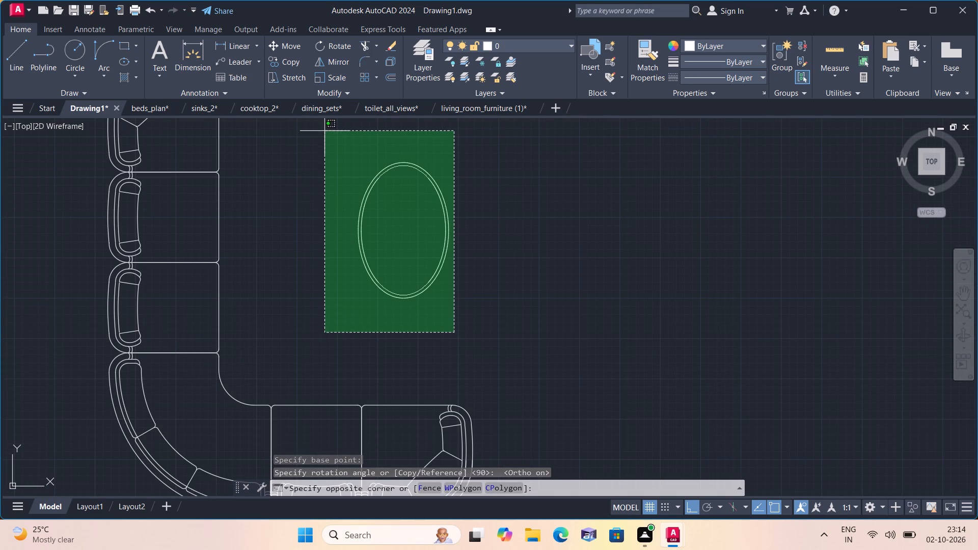
click(328, 150)
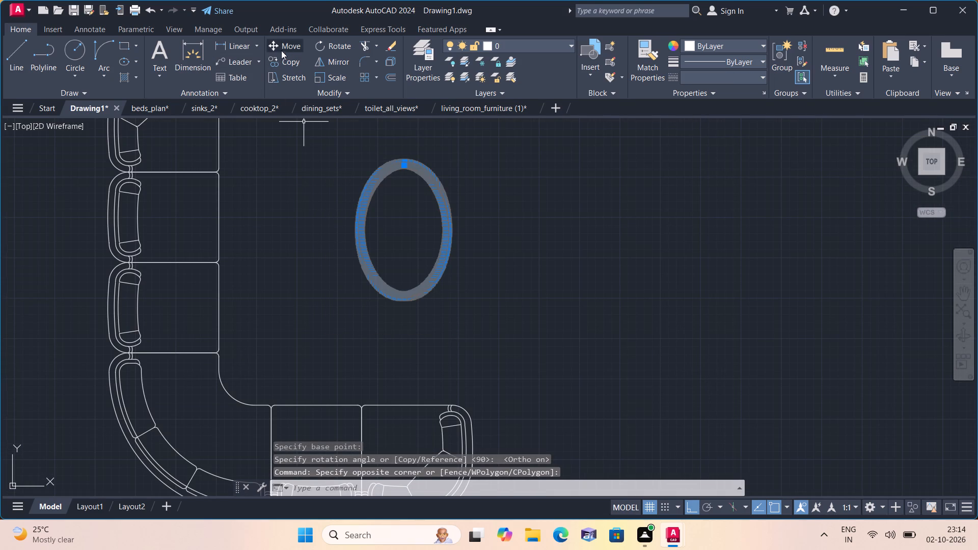
click(290, 45)
click(377, 244)
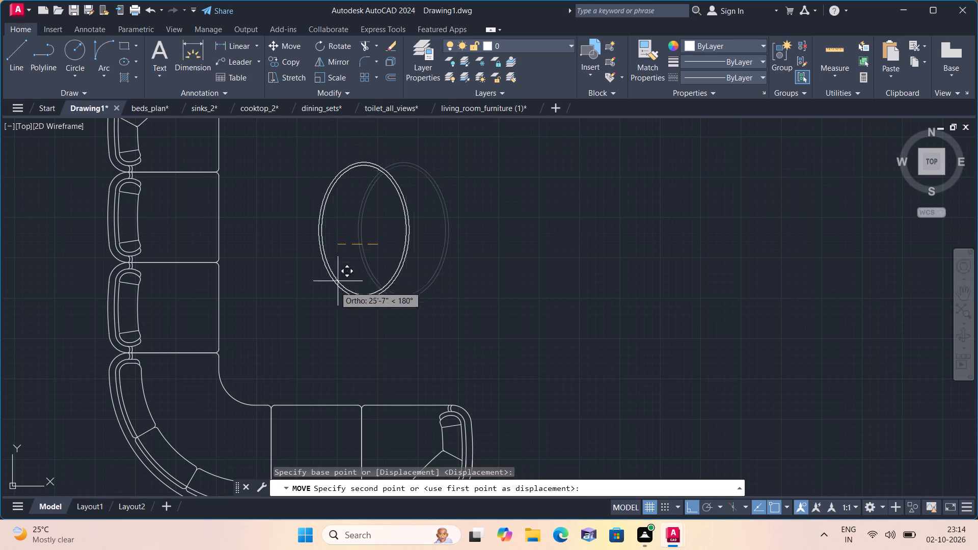
key(F8)
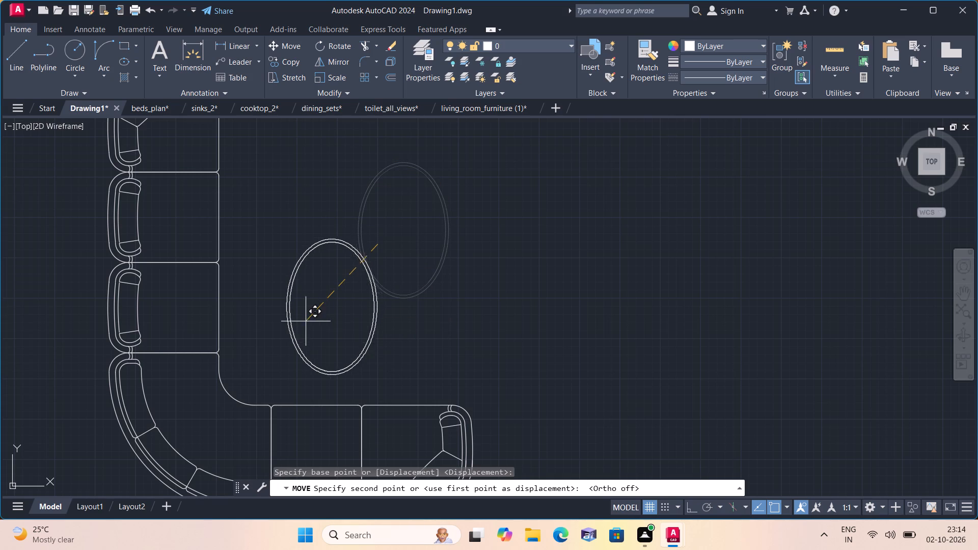
middle_click(303, 262)
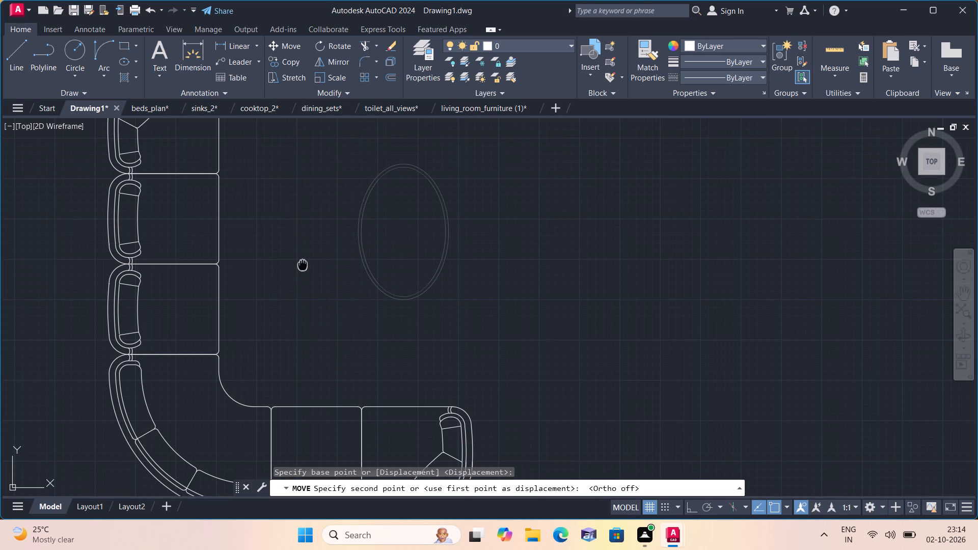
scroll(304, 266, down, 1)
middle_drag(314, 247, 315, 266)
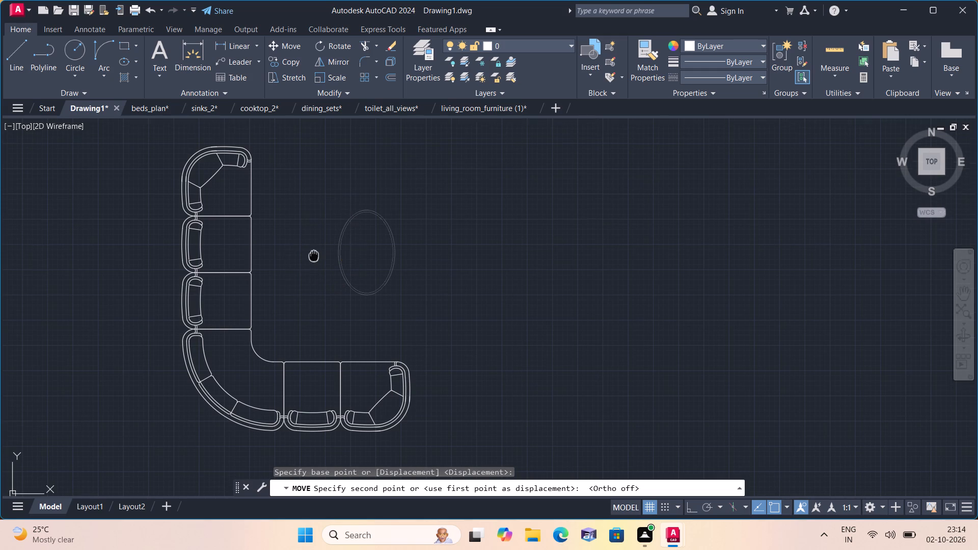
middle_drag(315, 266, 316, 270)
scroll(317, 270, down, 1)
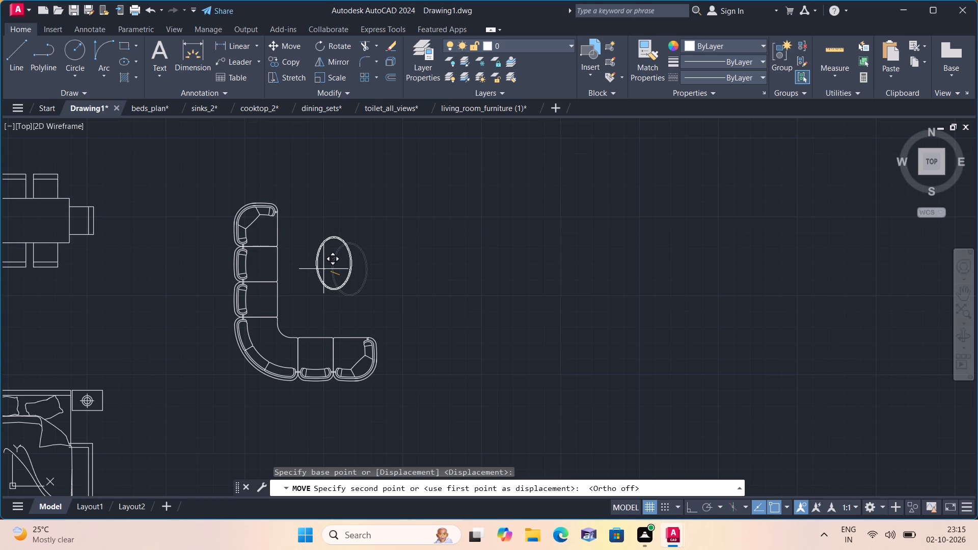
click(324, 273)
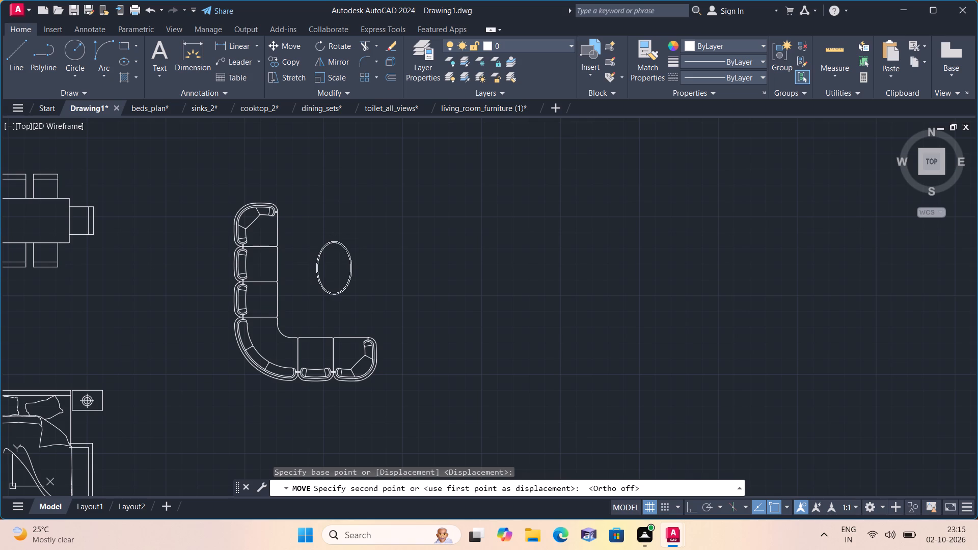
Move the oval table again, closer to the inner corner of the L-shaped sofa.
click(374, 297)
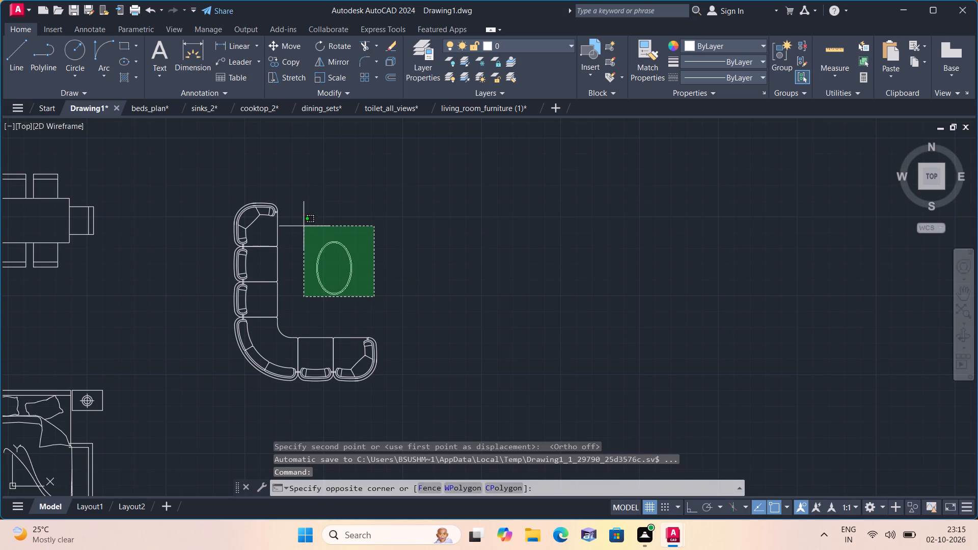
click(303, 225)
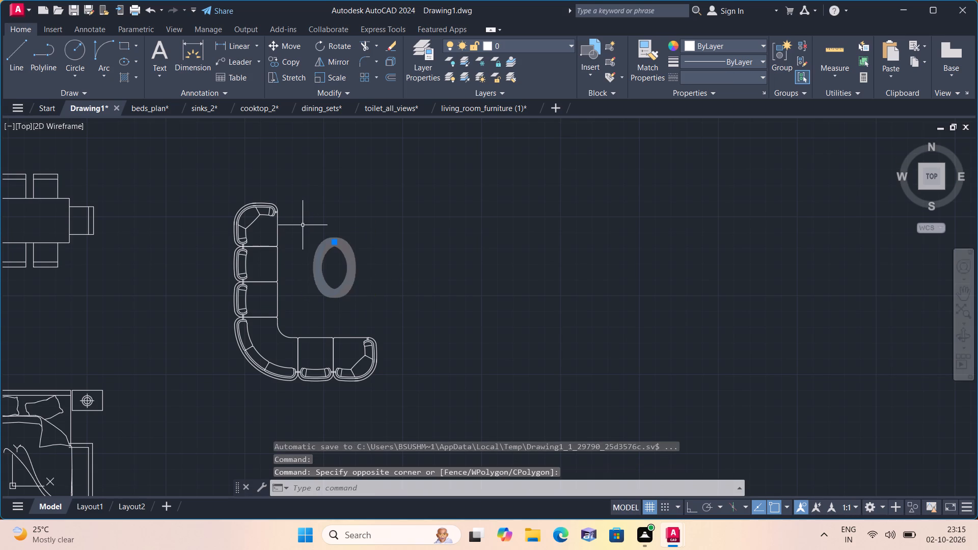
click(284, 48)
scroll(328, 239, up, 1)
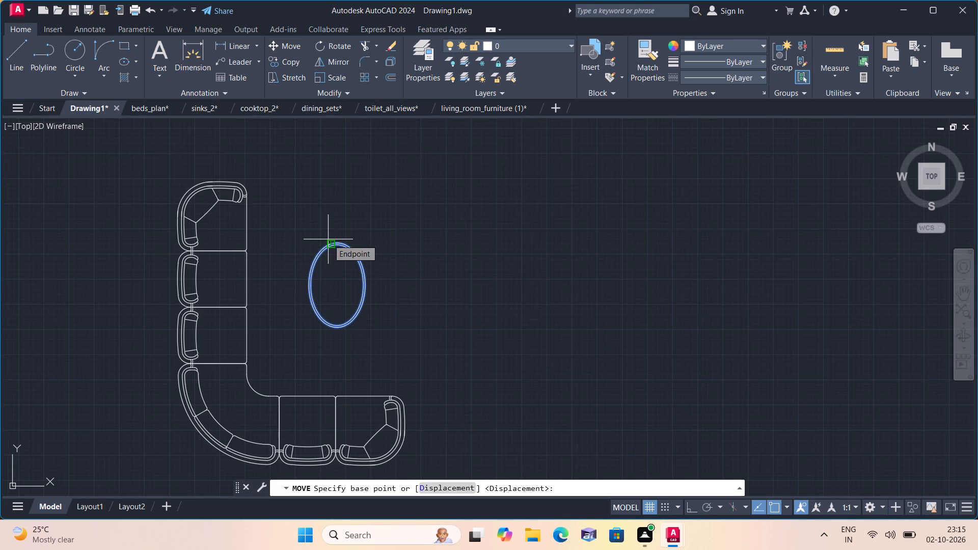
scroll(328, 239, up, 1)
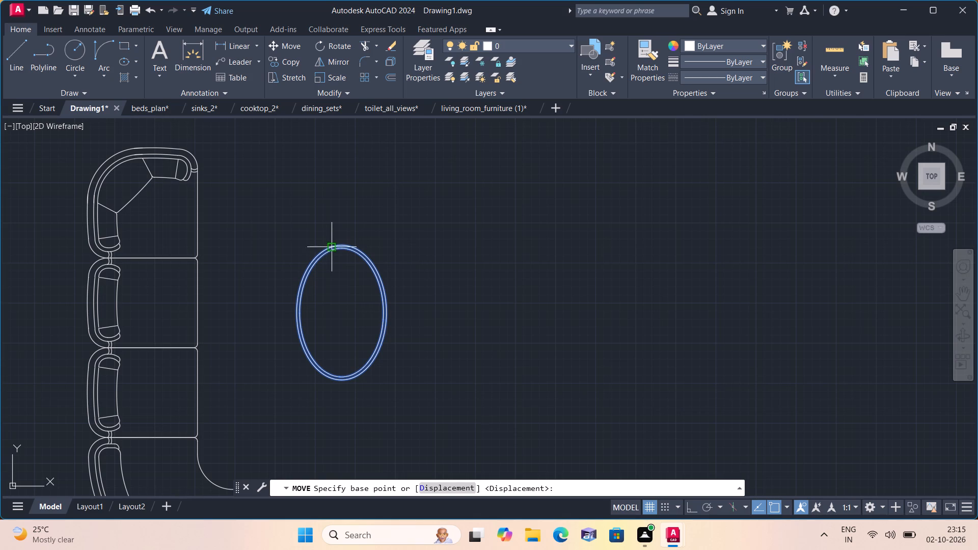
click(332, 298)
middle_drag(307, 347, 301, 292)
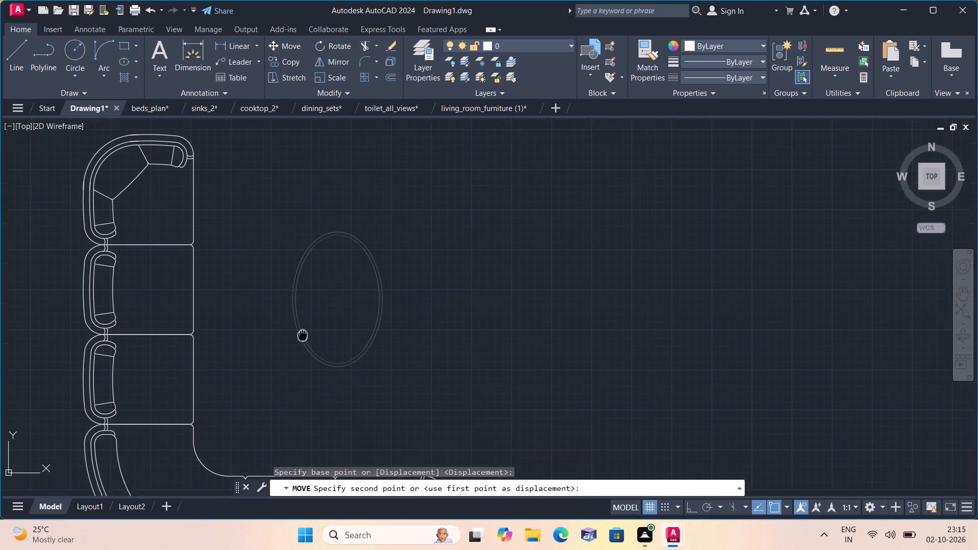
middle_drag(301, 292, 304, 270)
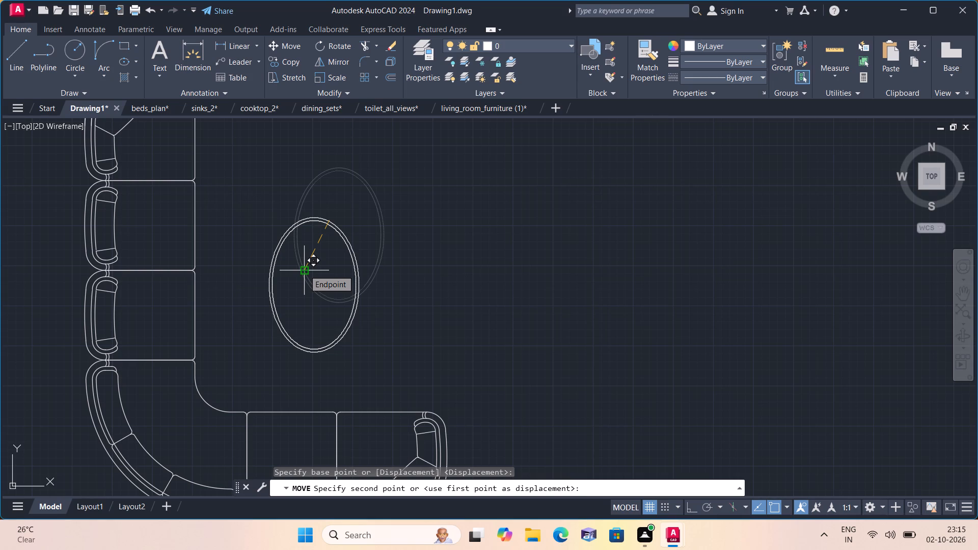
click(300, 253)
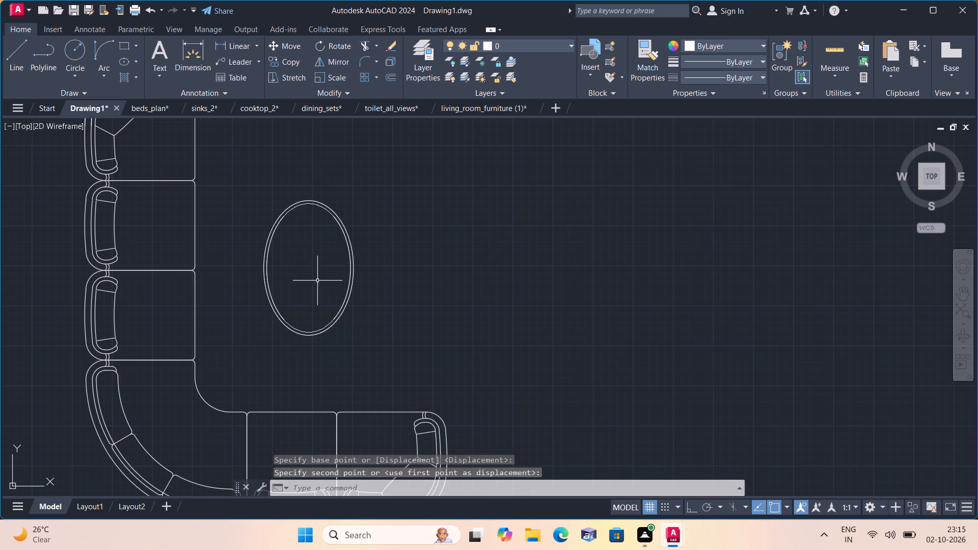
Examine the arrangement of all the pasted furniture blocks around the floor plan.
scroll(321, 292, down, 1)
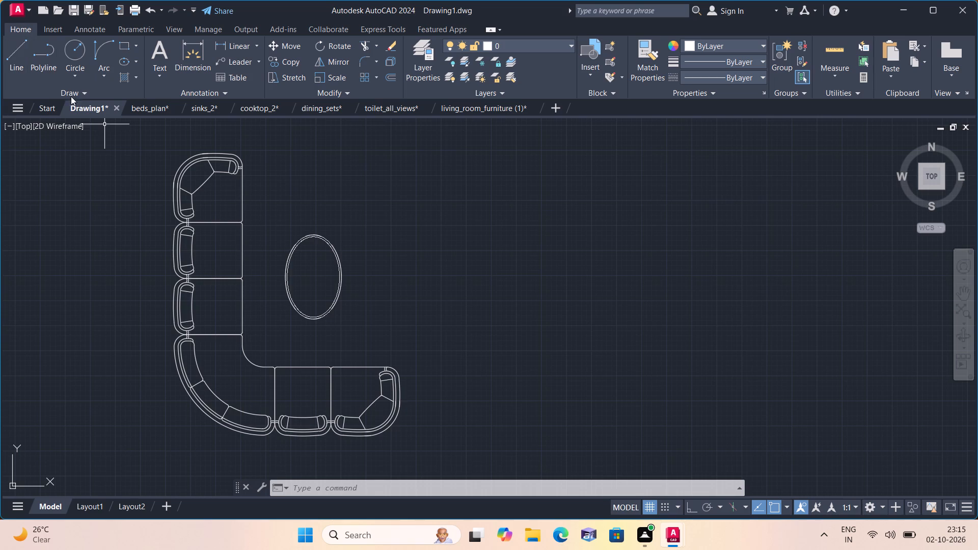
scroll(116, 190, down, 2)
scroll(115, 251, down, 1)
middle_drag(112, 253, 175, 283)
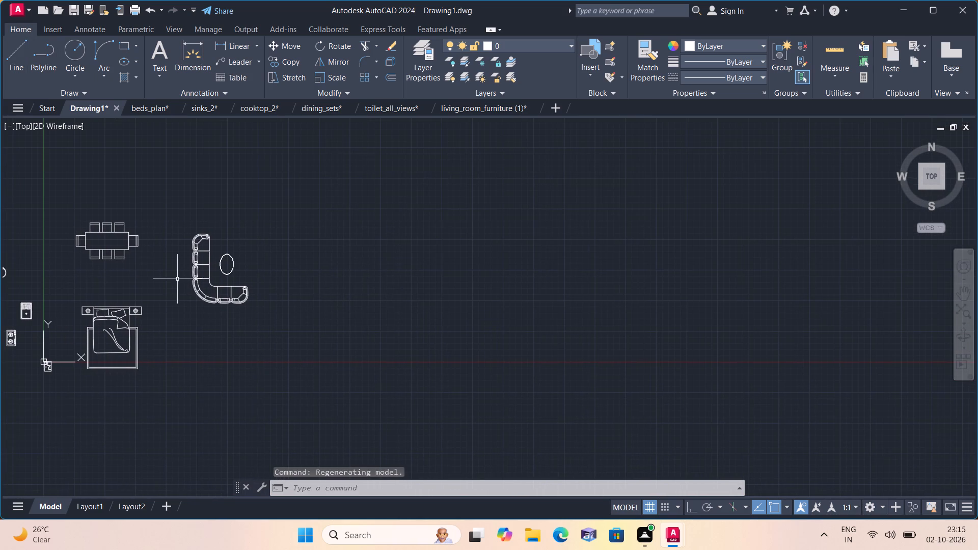
scroll(261, 295, up, 1)
middle_drag(251, 315, 288, 326)
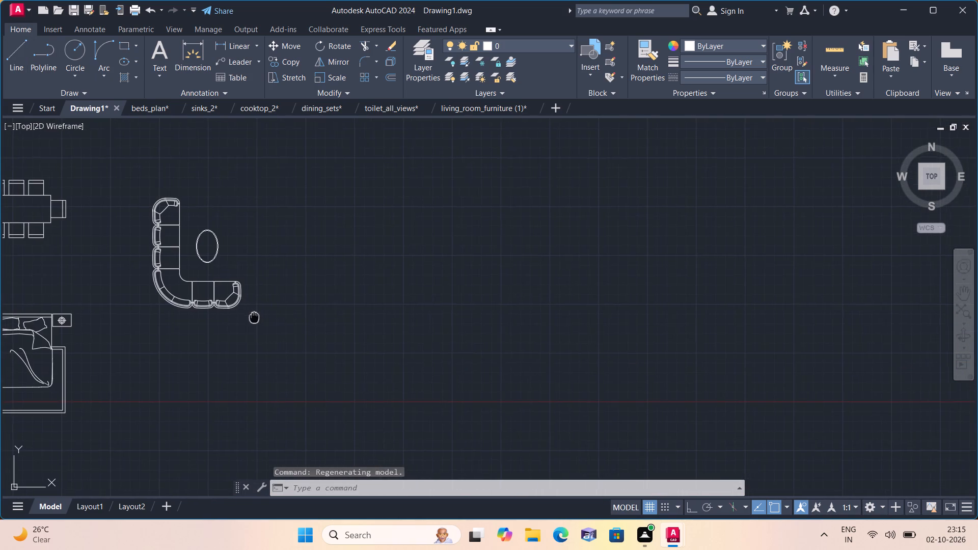
middle_drag(288, 326, 321, 342)
scroll(147, 343, down, 1)
middle_drag(143, 343, 336, 263)
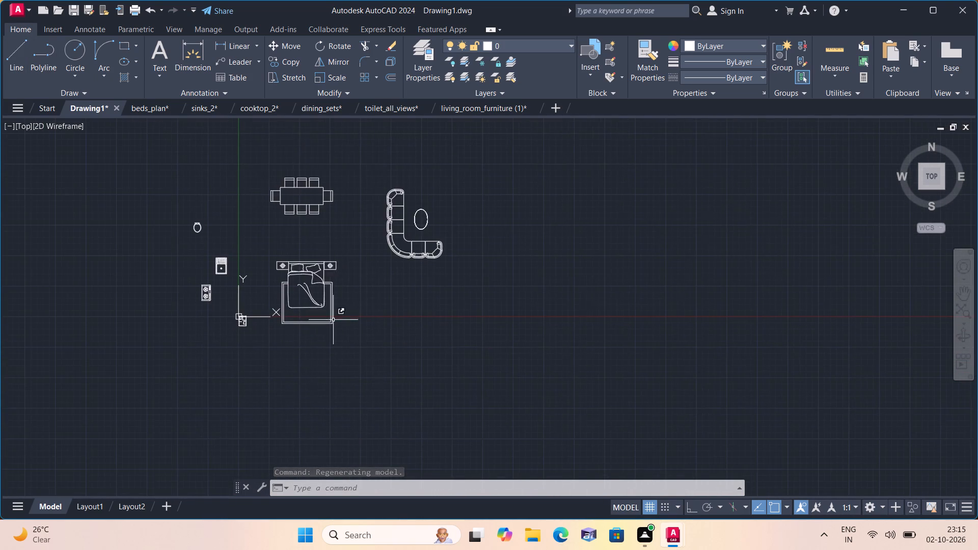
Scale the double bed block down freehand about a point inside it until it is slightly smaller than the floor plan.
scroll(333, 320, up, 1)
click(361, 342)
click(225, 202)
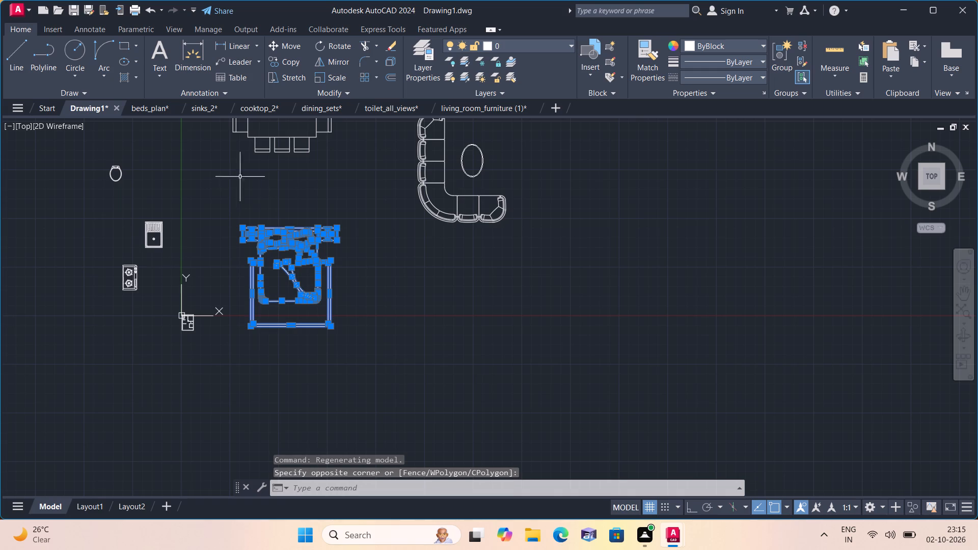
click(336, 77)
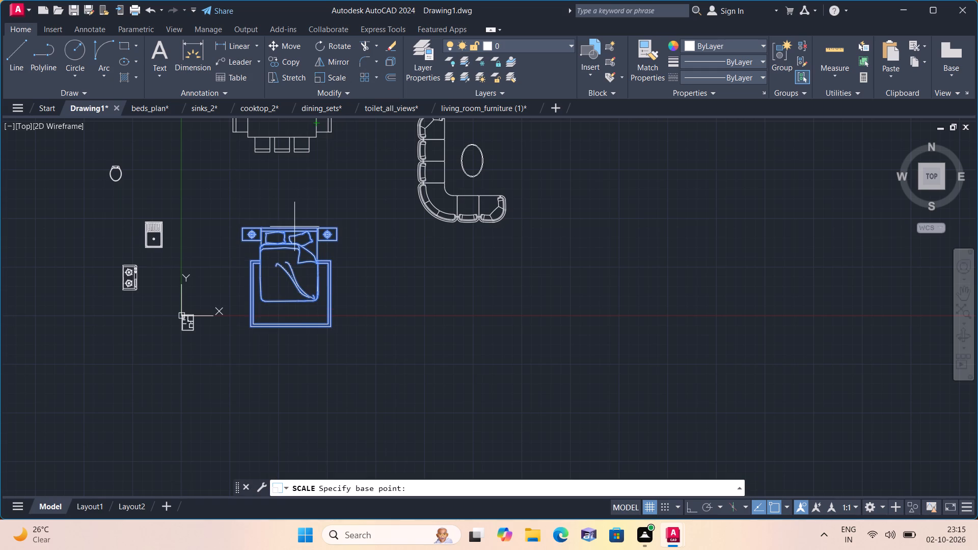
scroll(259, 240, up, 2)
click(259, 240)
click(268, 247)
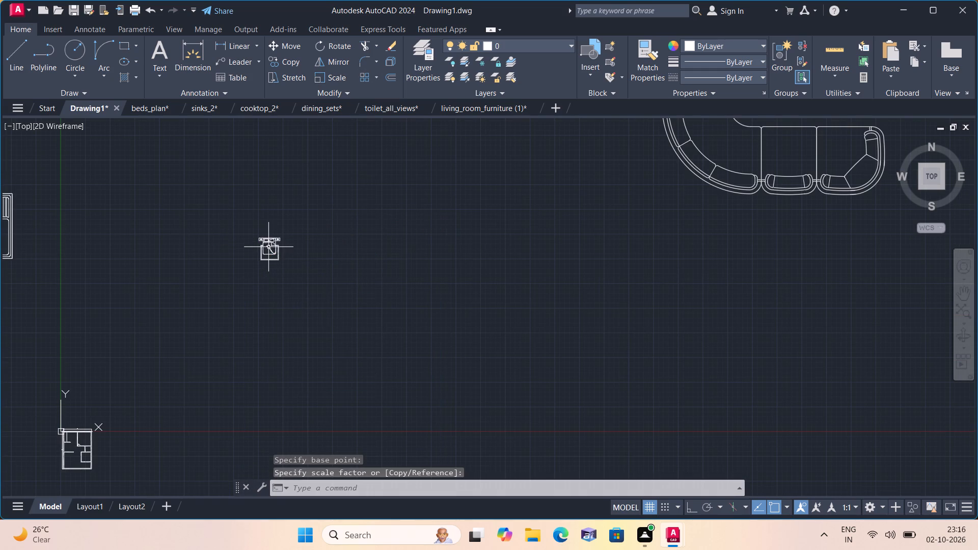
Move the reduced bed block next to the floor plan, just outside its upper-left corner.
click(302, 272)
click(225, 206)
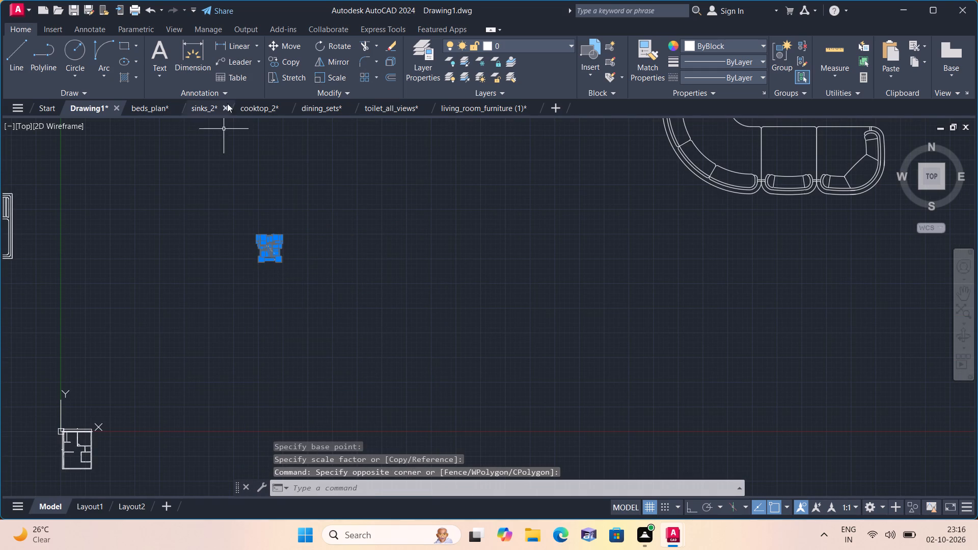
click(287, 47)
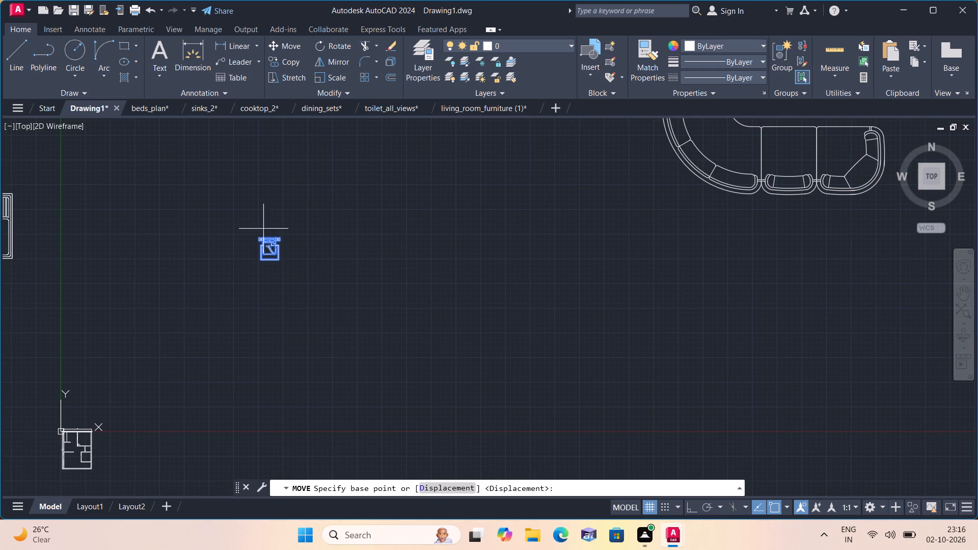
click(263, 247)
middle_drag(128, 429, 272, 270)
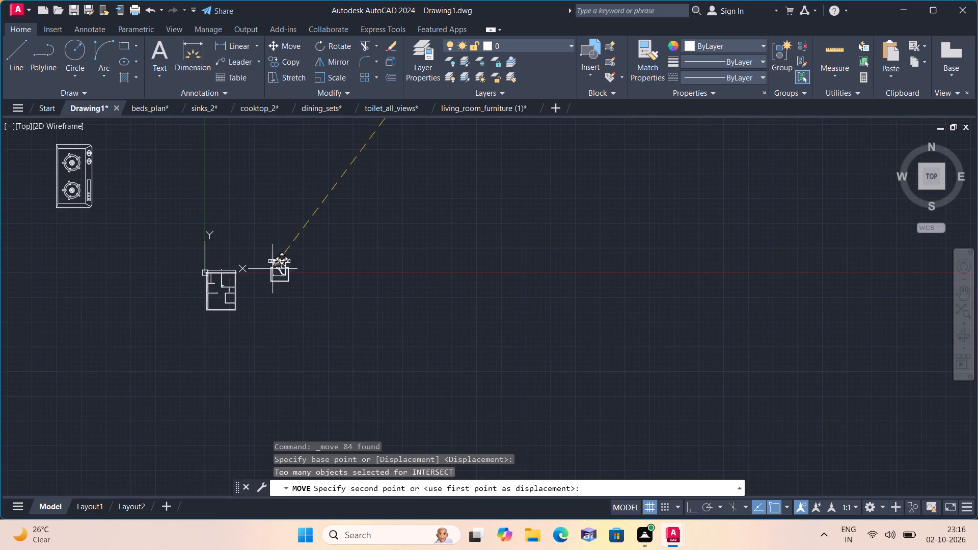
click(162, 249)
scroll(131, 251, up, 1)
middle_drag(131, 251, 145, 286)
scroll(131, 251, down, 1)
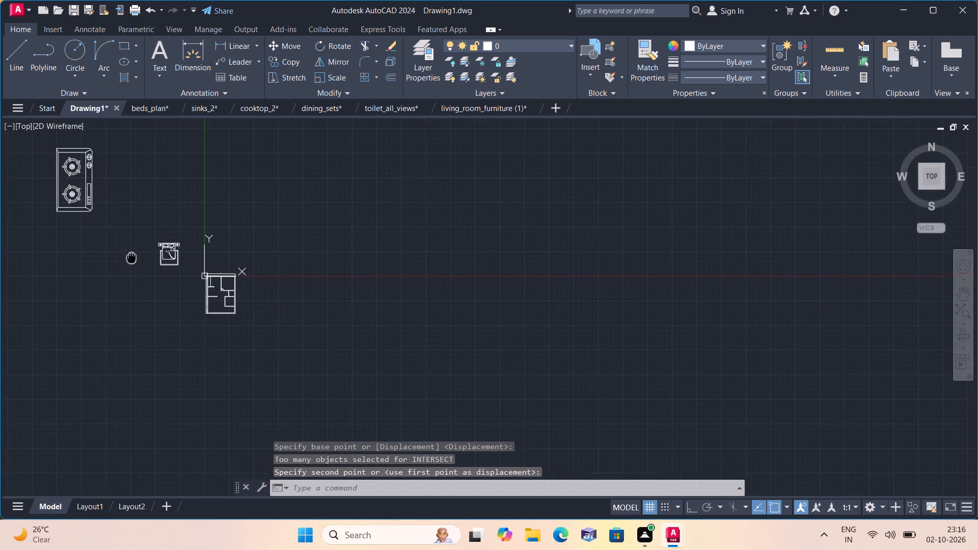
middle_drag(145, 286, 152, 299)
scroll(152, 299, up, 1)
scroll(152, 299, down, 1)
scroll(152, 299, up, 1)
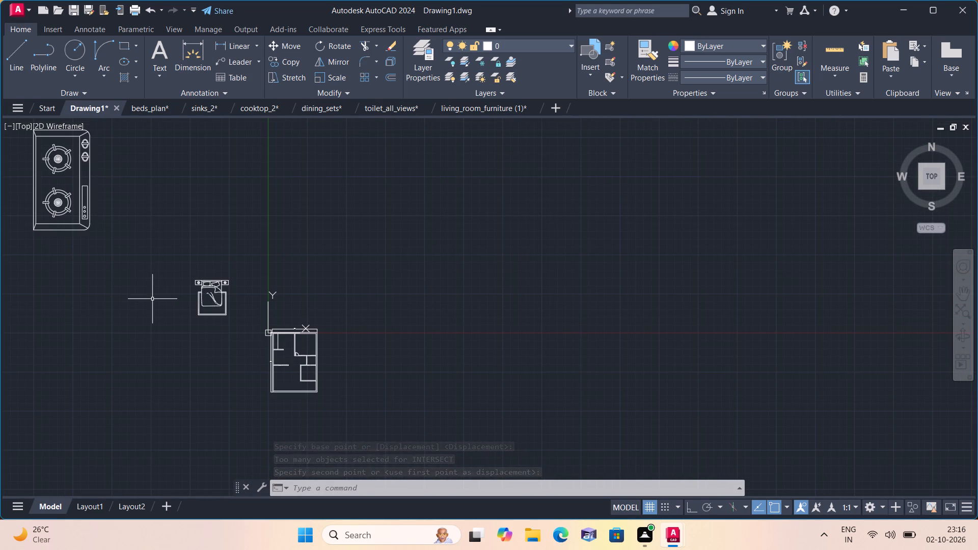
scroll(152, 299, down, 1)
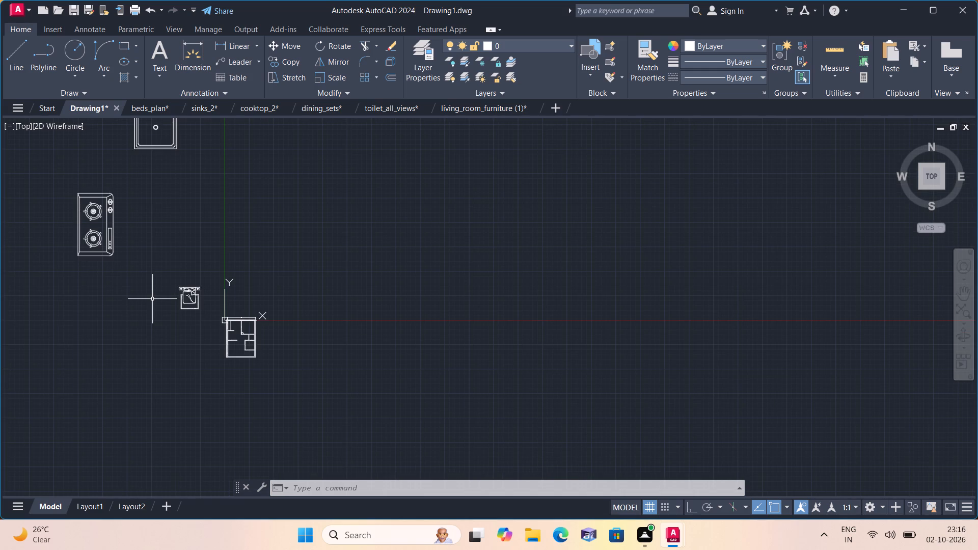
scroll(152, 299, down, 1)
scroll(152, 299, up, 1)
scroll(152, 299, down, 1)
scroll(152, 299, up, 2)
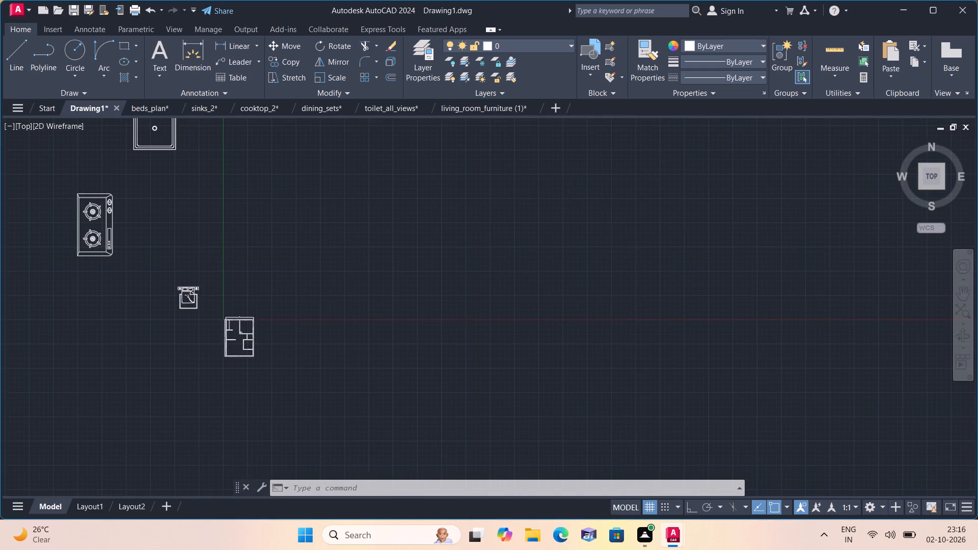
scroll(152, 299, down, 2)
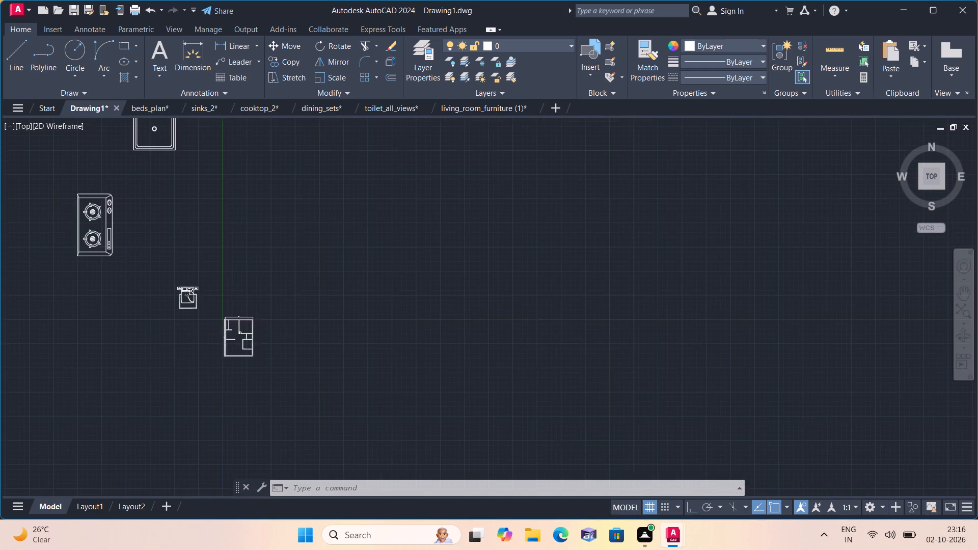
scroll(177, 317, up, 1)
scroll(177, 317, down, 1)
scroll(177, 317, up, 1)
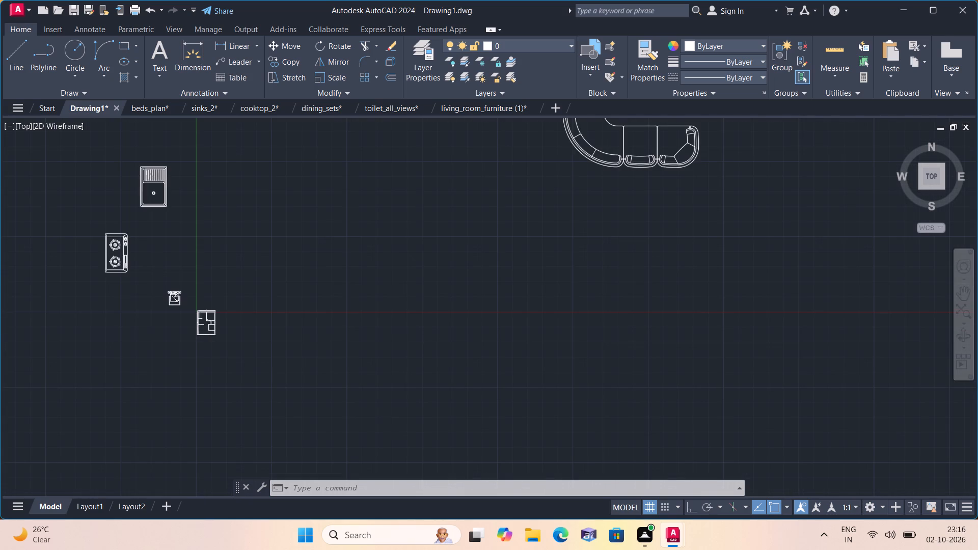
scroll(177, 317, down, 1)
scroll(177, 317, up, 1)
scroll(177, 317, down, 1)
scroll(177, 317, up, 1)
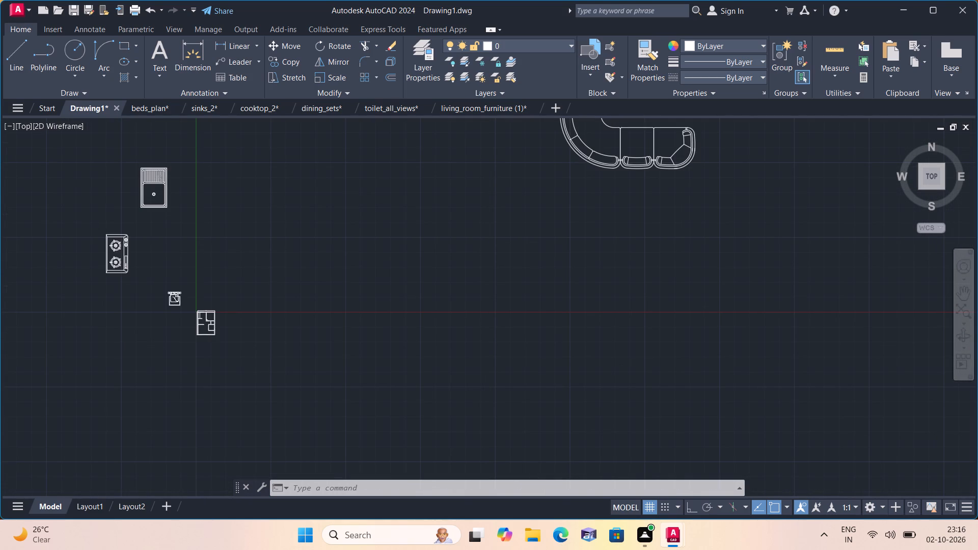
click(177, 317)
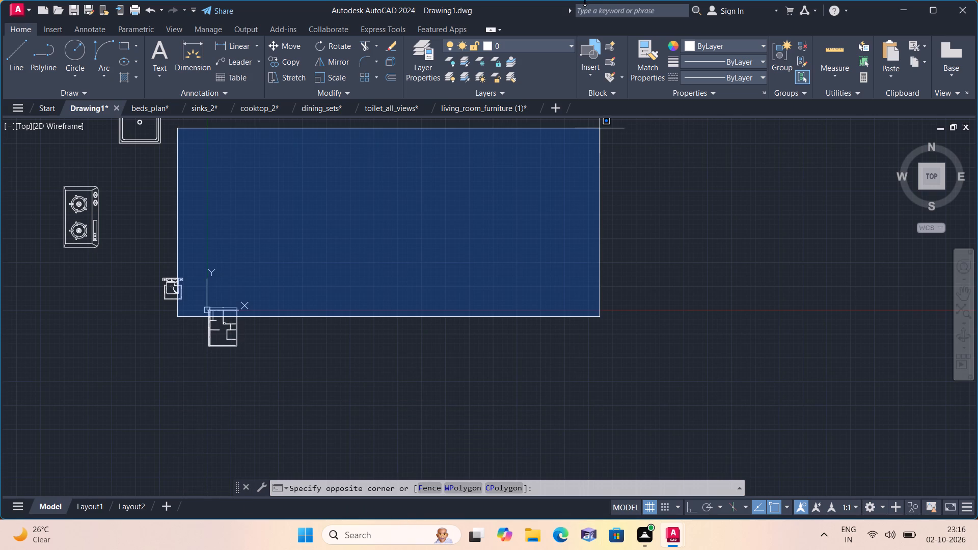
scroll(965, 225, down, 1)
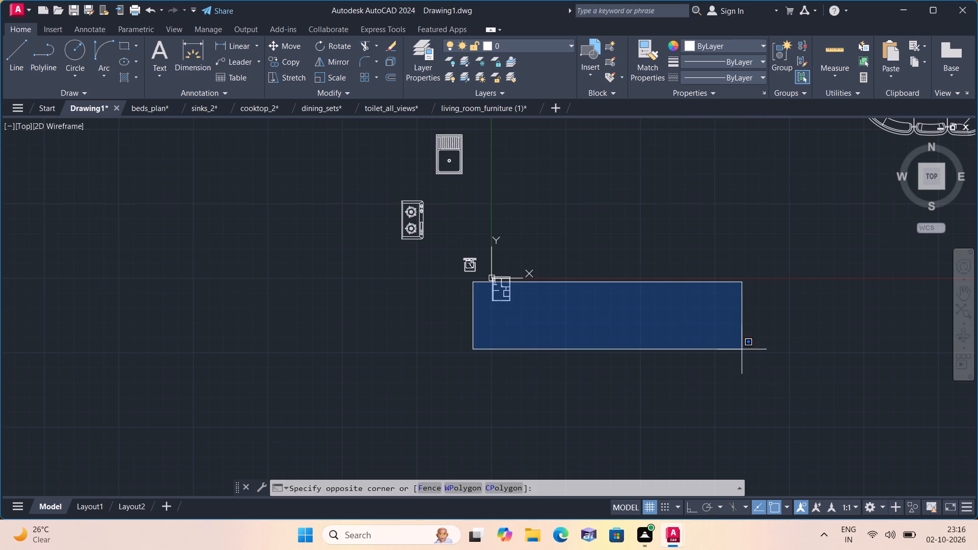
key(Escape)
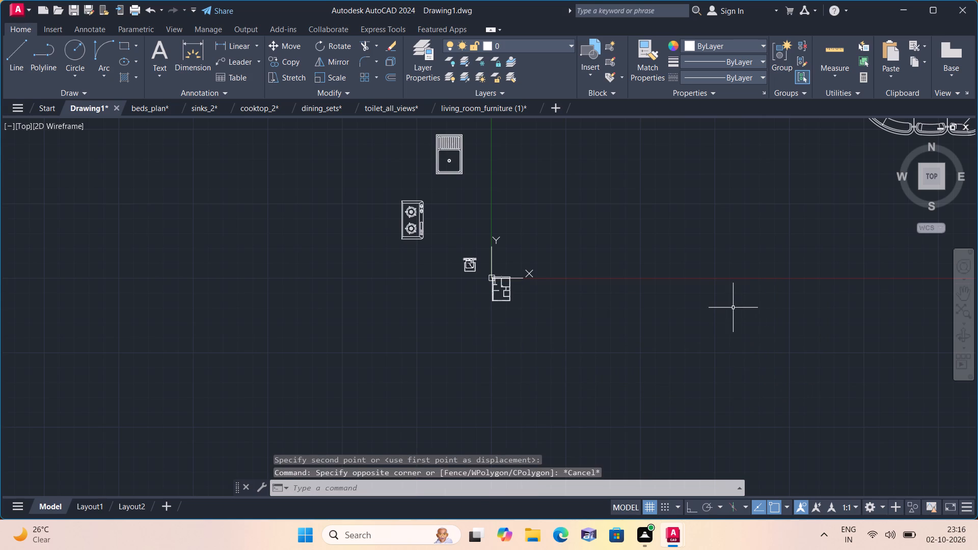
Scale the bed block down again freehand, to about one fifth of its size, so it fits inside a room.
scroll(647, 270, down, 1)
scroll(628, 276, up, 1)
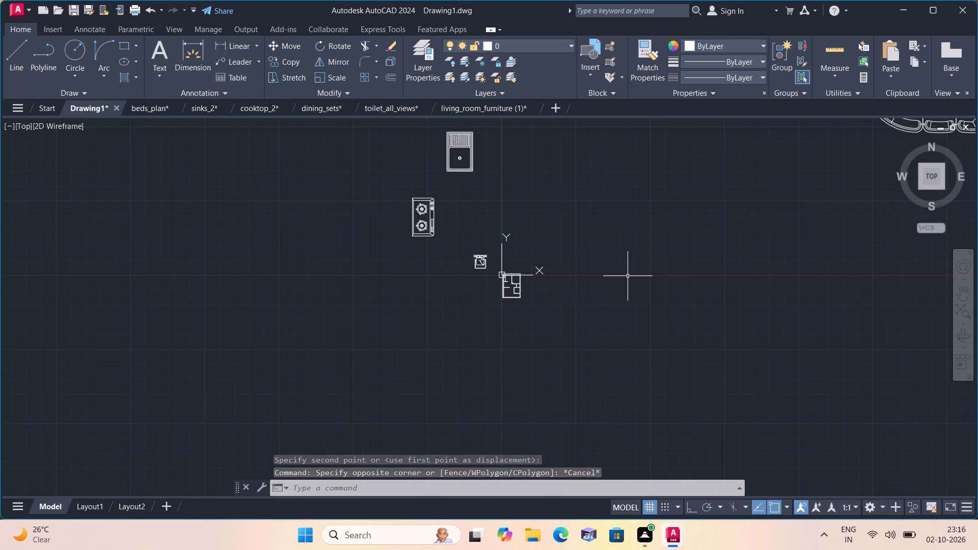
scroll(628, 276, up, 1)
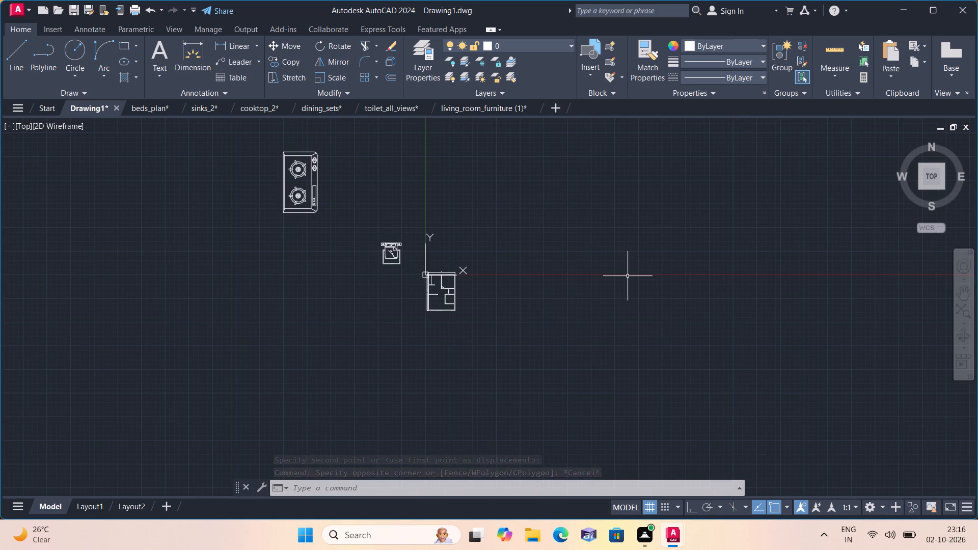
scroll(493, 295, up, 3)
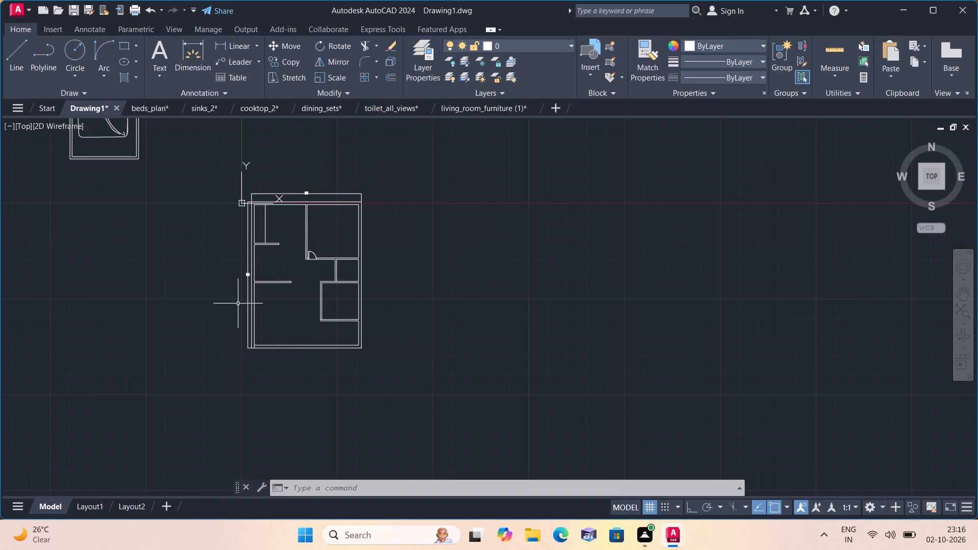
scroll(314, 205, down, 2)
middle_drag(258, 194, 286, 275)
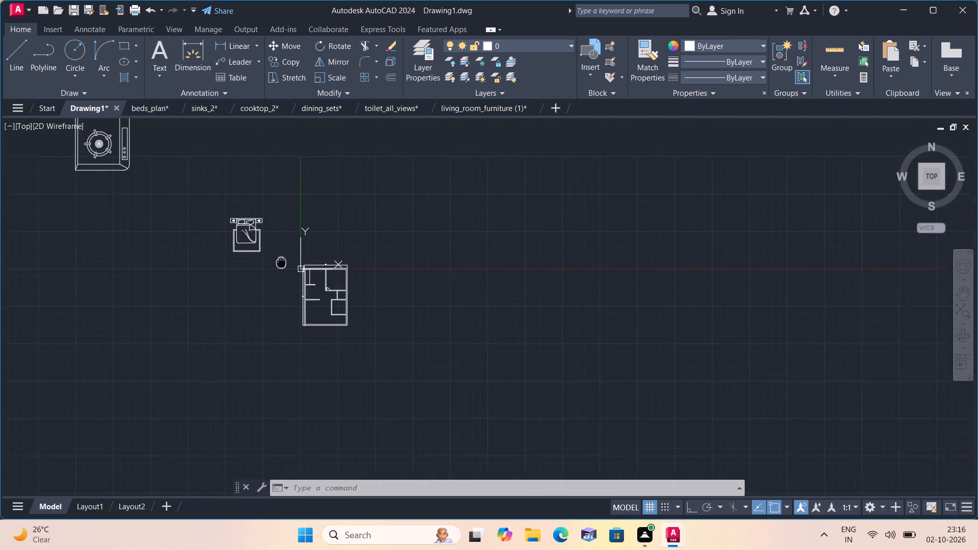
scroll(251, 274, up, 2)
click(298, 279)
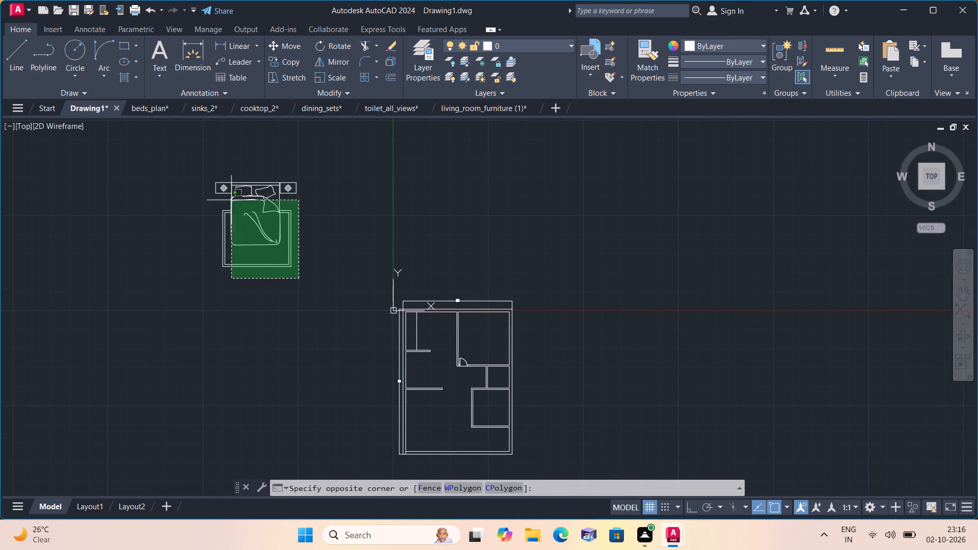
click(189, 157)
click(336, 80)
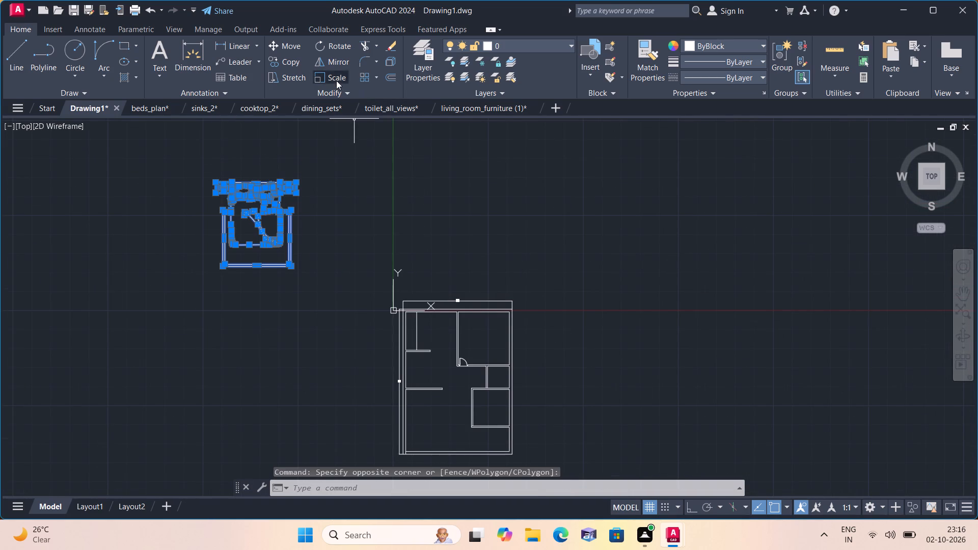
click(266, 212)
click(270, 219)
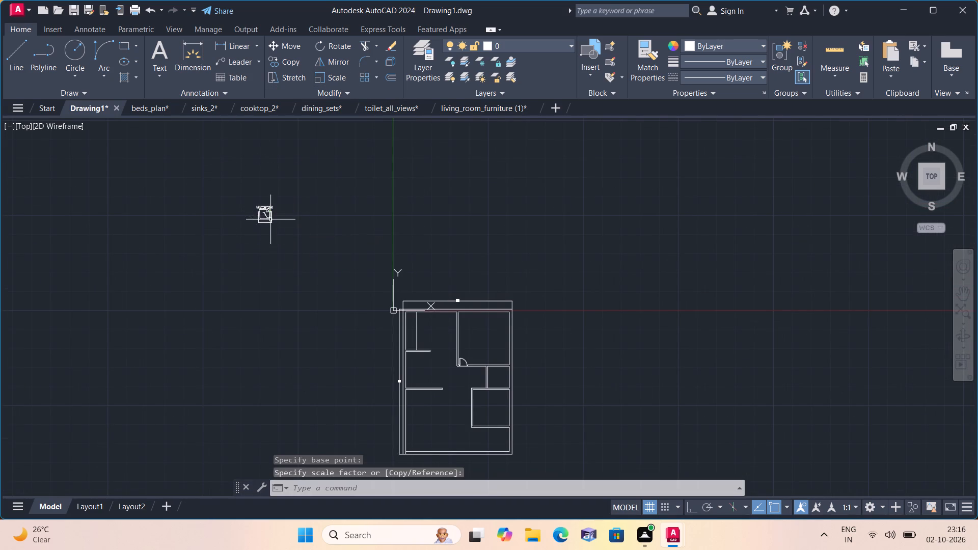
Move the bed block into the plan's upper-right room, near the middle of its top wall.
click(279, 237)
click(245, 197)
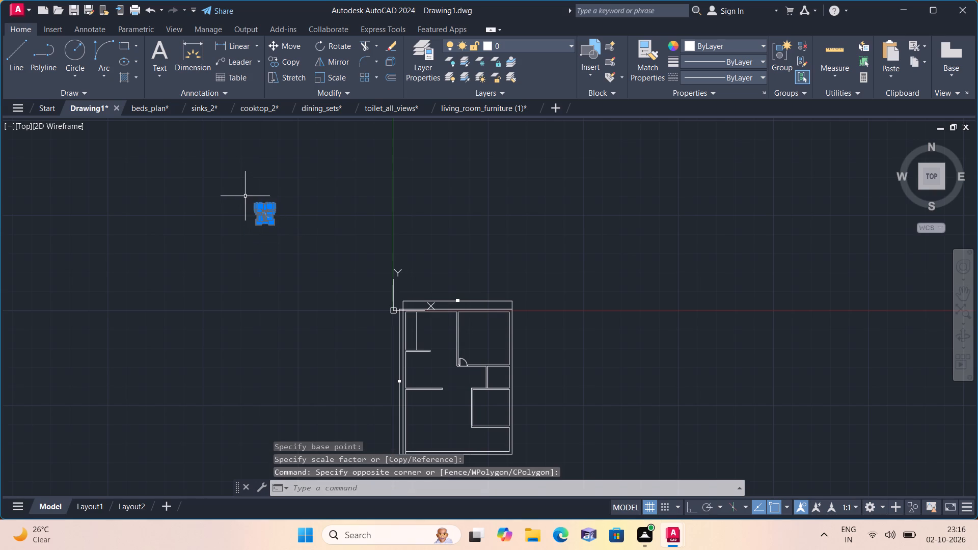
click(282, 46)
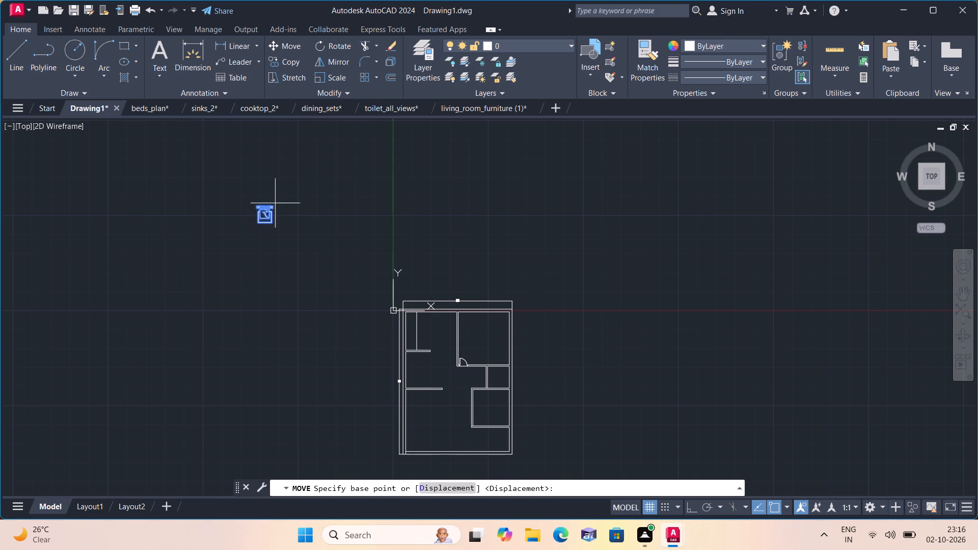
click(259, 216)
scroll(440, 320, up, 4)
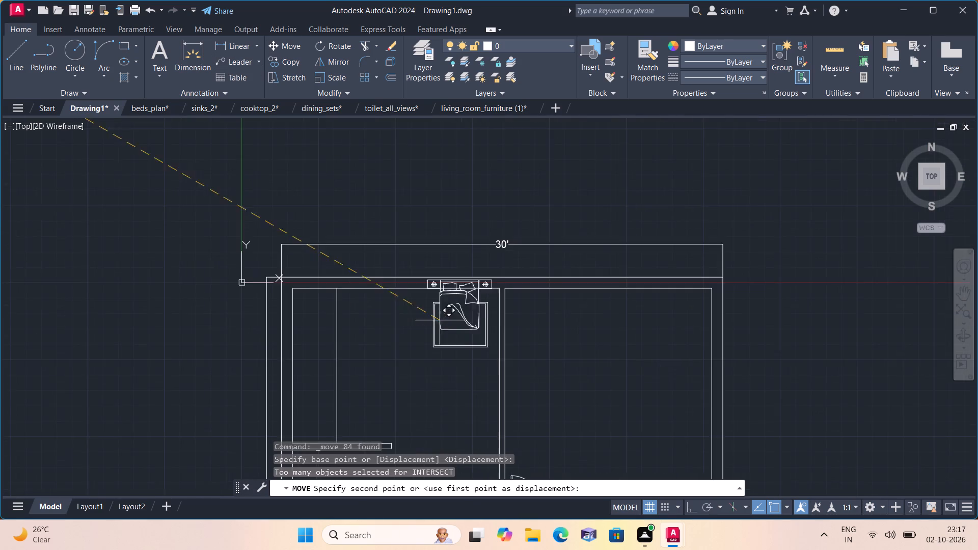
middle_drag(470, 344, 427, 274)
click(536, 285)
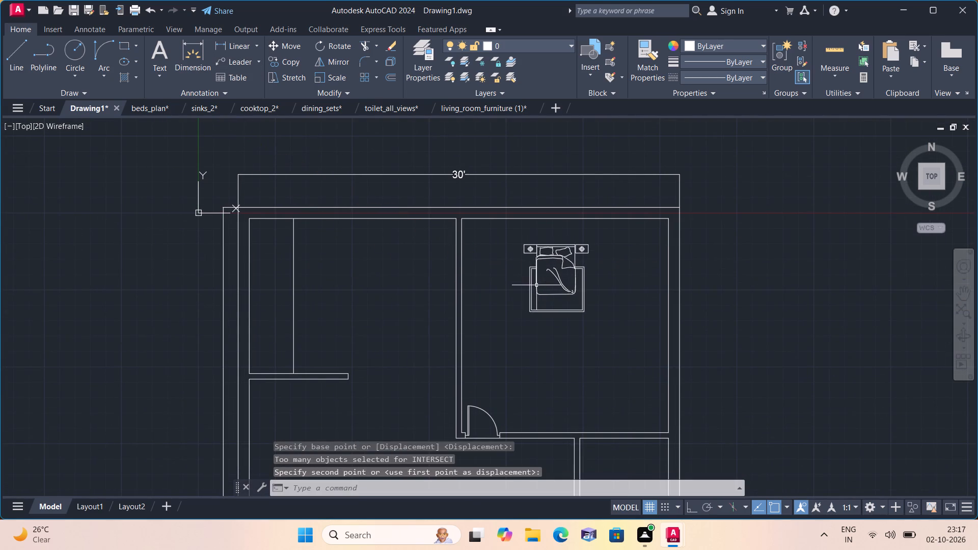
Scale the two-burner cooktop block down freehand, about a point inside it, to roughly one tenth of its size.
scroll(539, 287, down, 7)
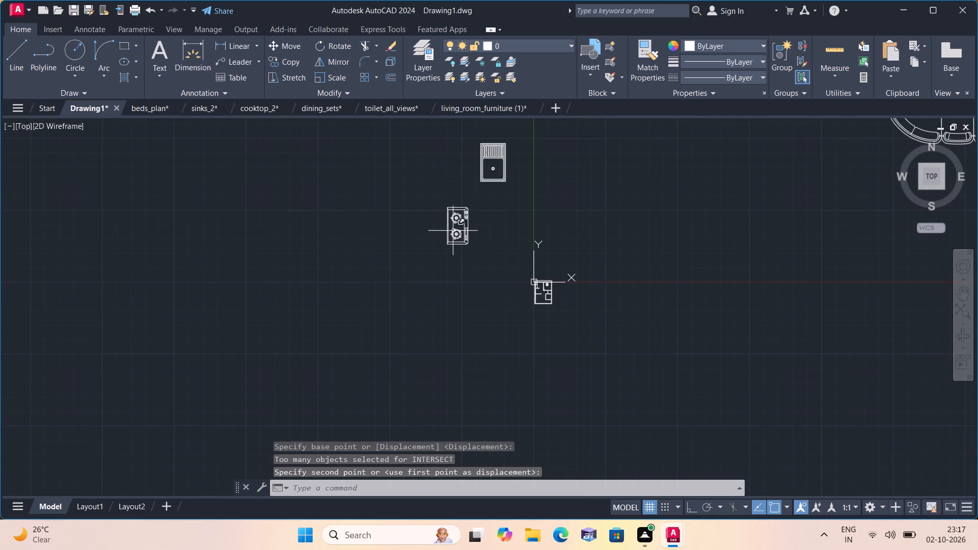
scroll(456, 231, up, 2)
click(490, 282)
click(429, 162)
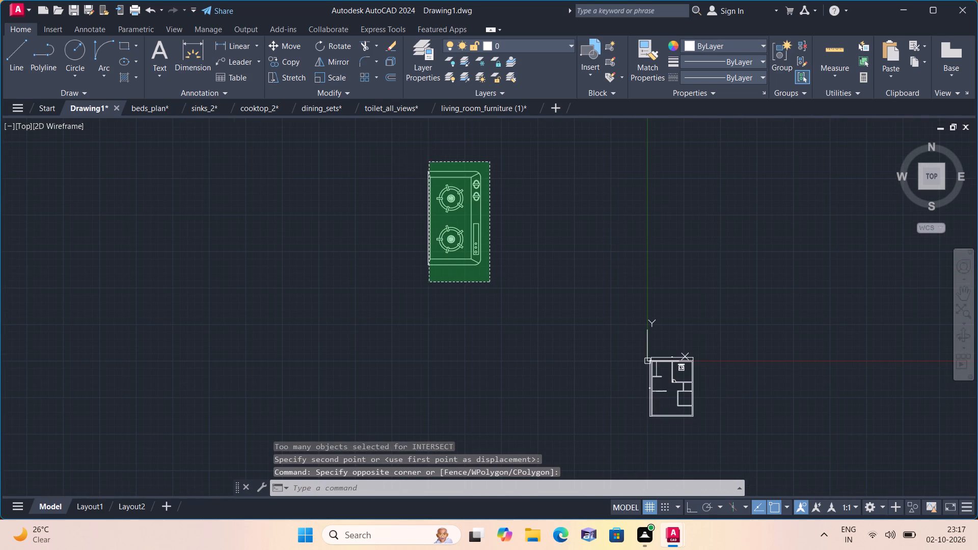
scroll(433, 162, up, 2)
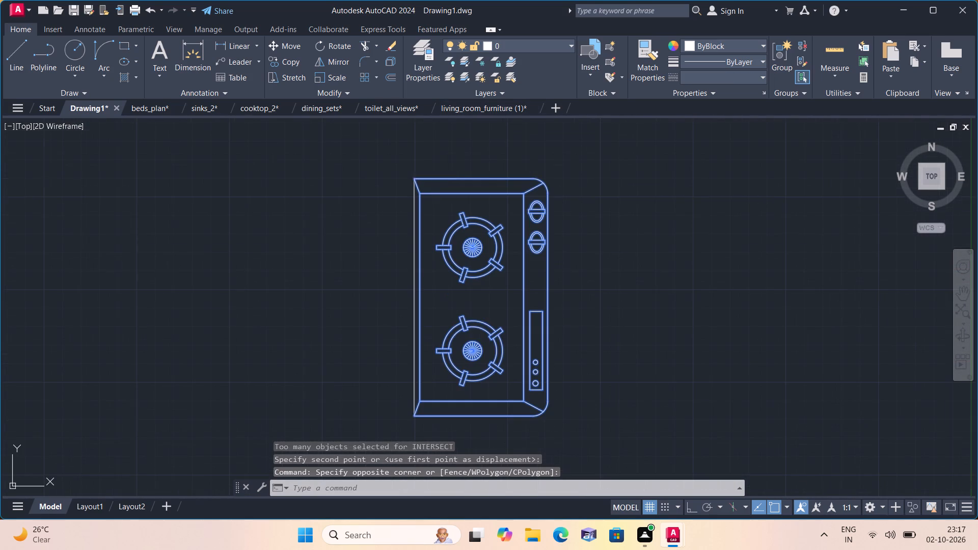
click(537, 428)
click(373, 243)
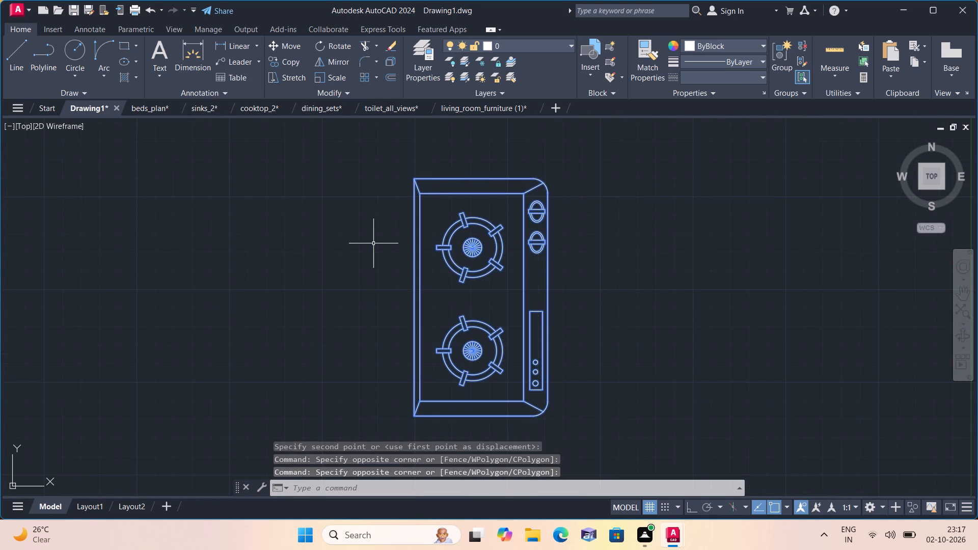
click(331, 76)
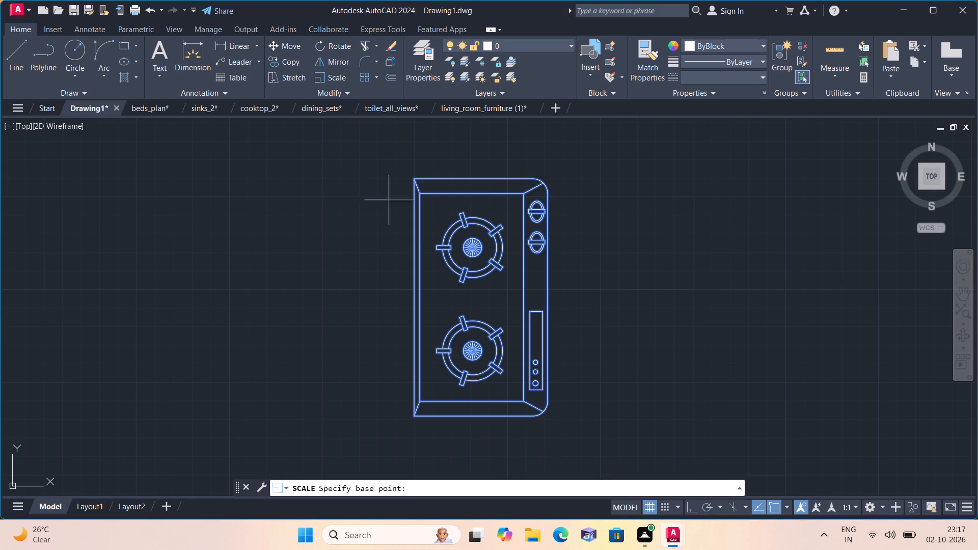
click(441, 284)
click(449, 290)
Move the reduced cooktop block next to the floor plan, just outside the wall of the upper-left room.
click(463, 308)
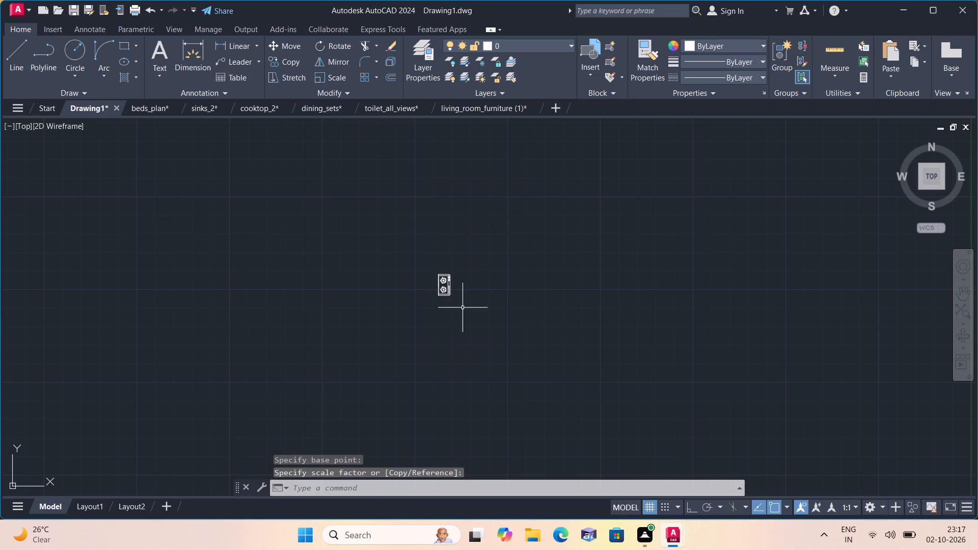
click(406, 237)
click(288, 44)
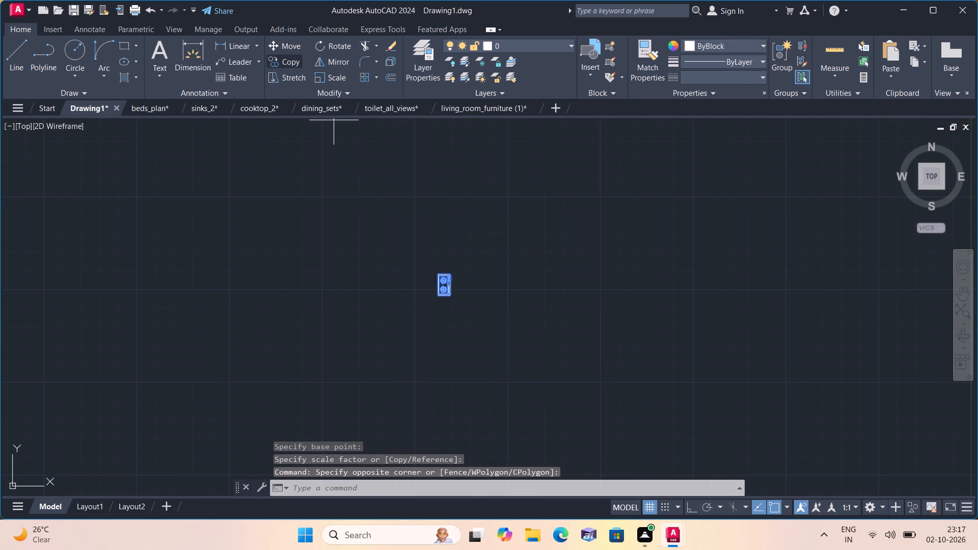
click(445, 287)
scroll(451, 305, down, 2)
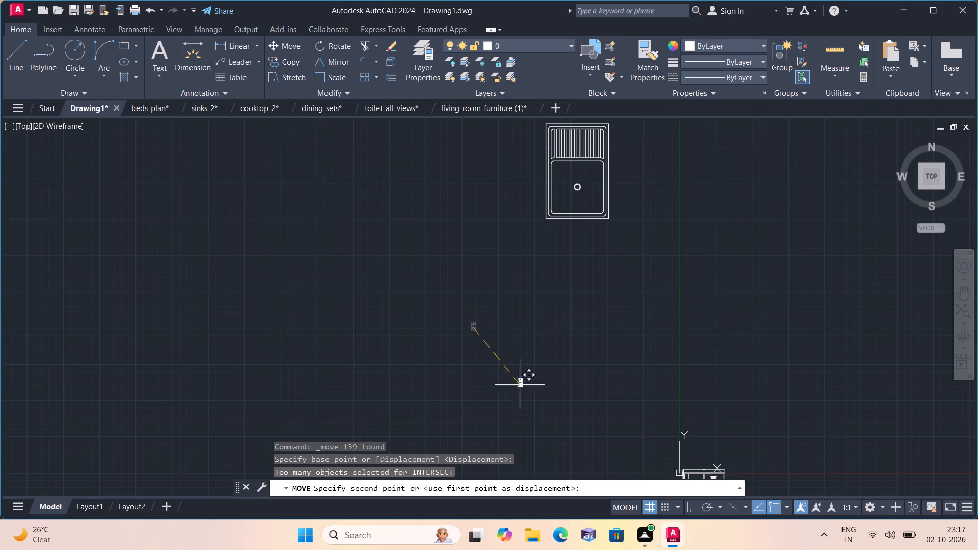
middle_drag(554, 397, 468, 248)
scroll(594, 334, up, 4)
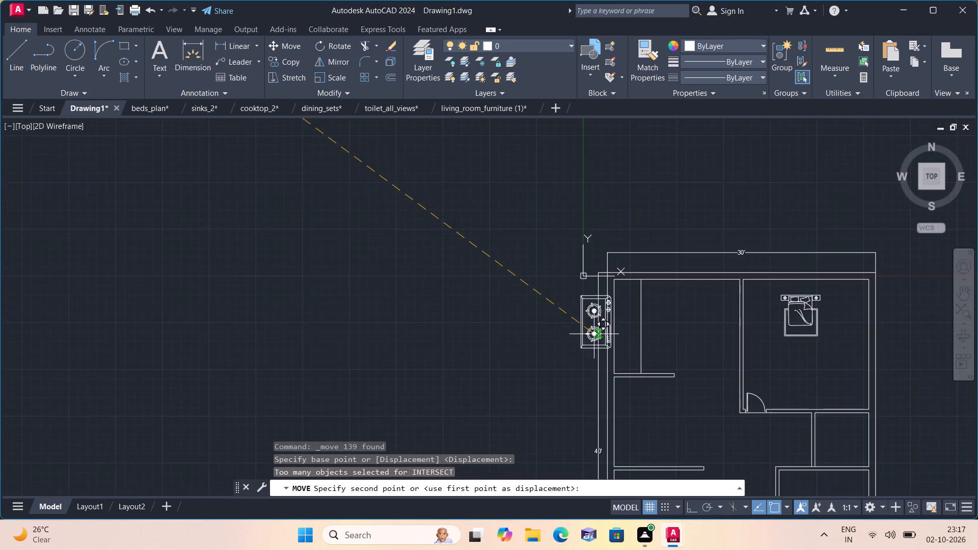
scroll(615, 347, up, 1)
middle_drag(615, 347, 567, 288)
click(437, 313)
Scale the cooktop block down again freehand, about a point near its lower burner, to roughly one third of its size.
drag(466, 373, 460, 350)
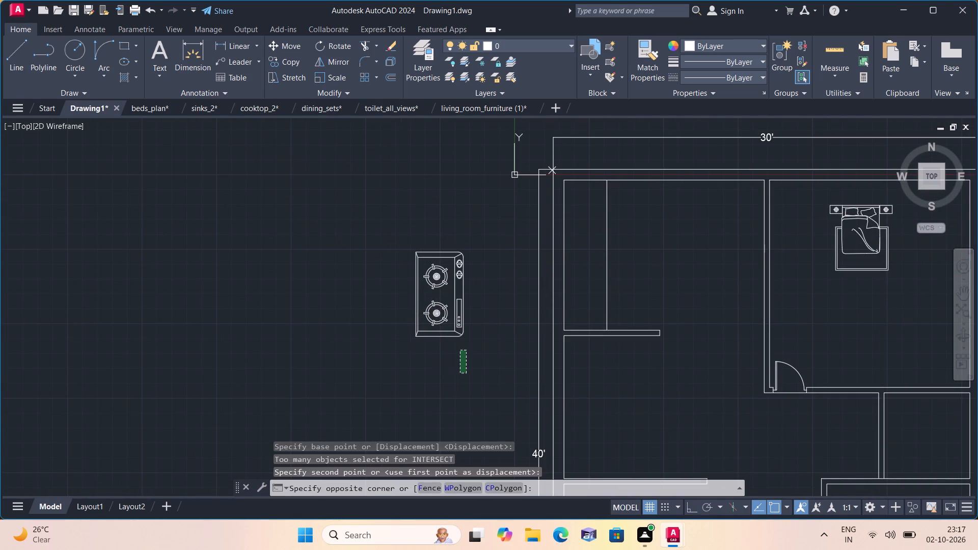
click(374, 211)
click(334, 76)
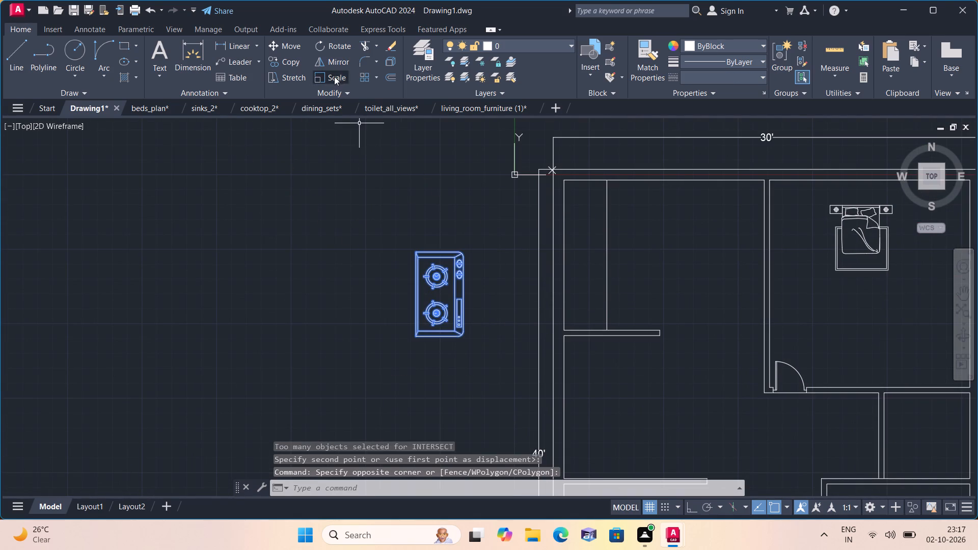
click(449, 310)
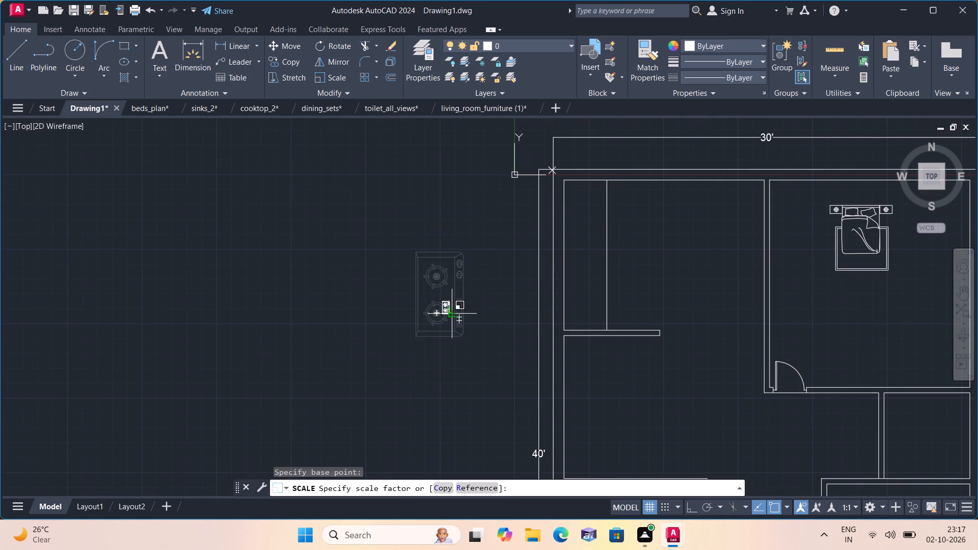
click(455, 317)
Move the cooktop block onto the kitchen counter strip in the plan's upper-left room, toward its lower end.
click(465, 343)
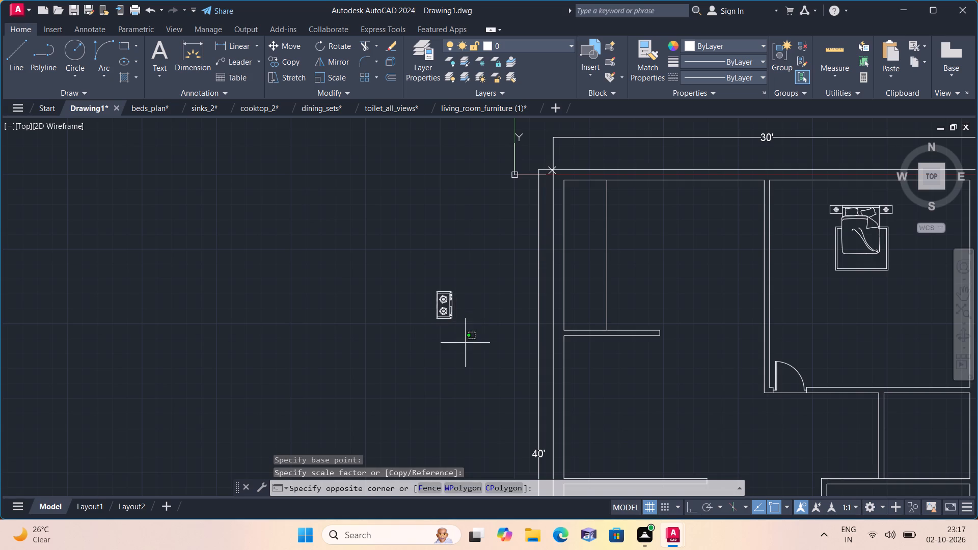
click(398, 254)
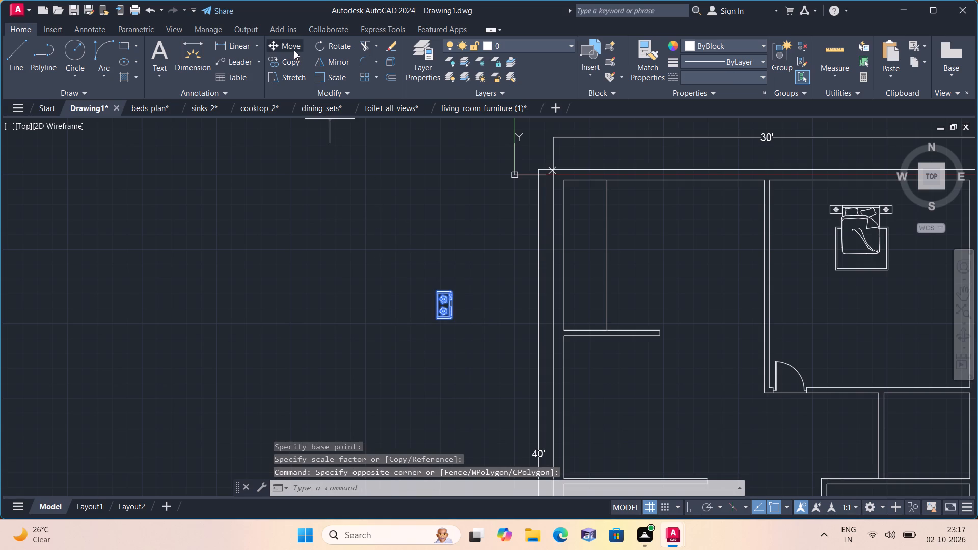
click(292, 47)
click(439, 306)
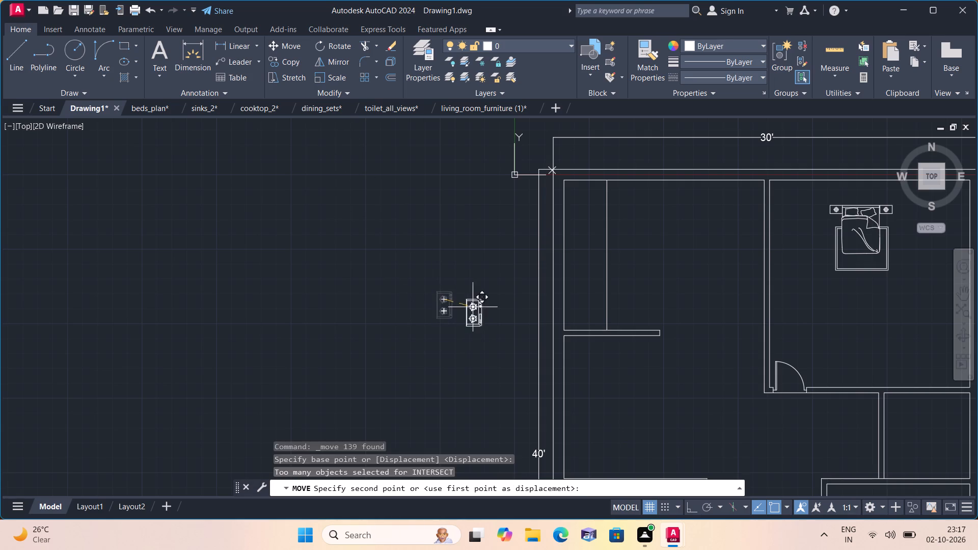
scroll(566, 294, up, 3)
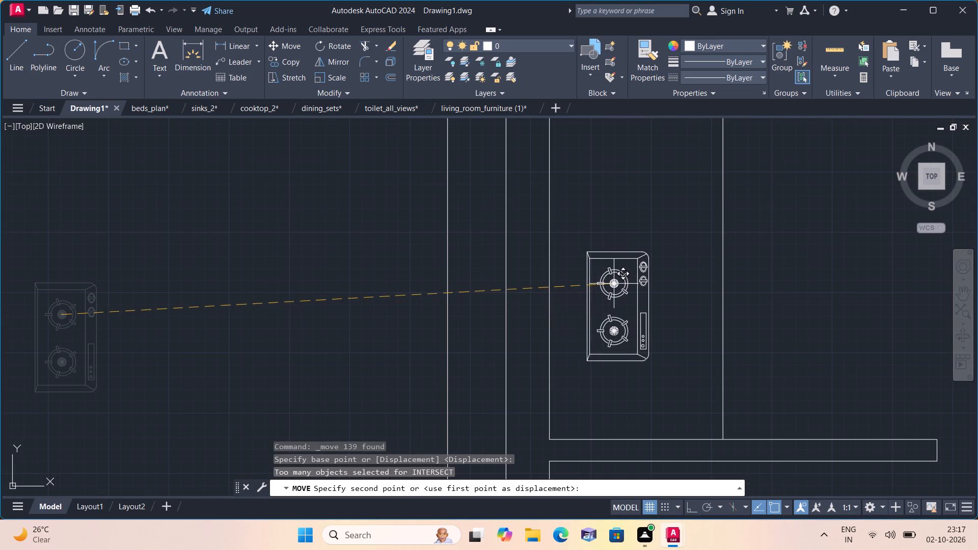
click(614, 284)
Move the sink block with drainboard down beside the floor plan, just outside its left wall.
scroll(614, 283, down, 4)
middle_drag(491, 224, 559, 355)
scroll(559, 355, down, 2)
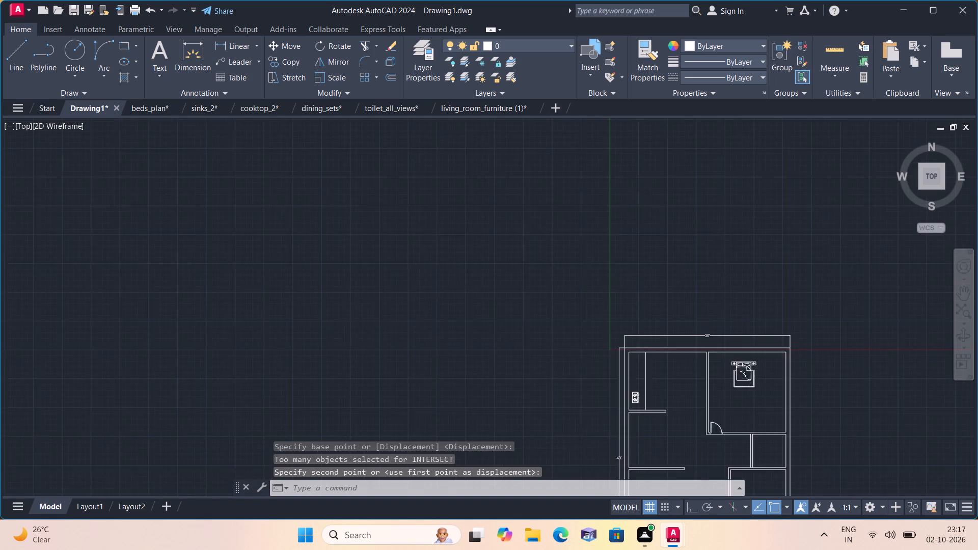
scroll(567, 318, down, 3)
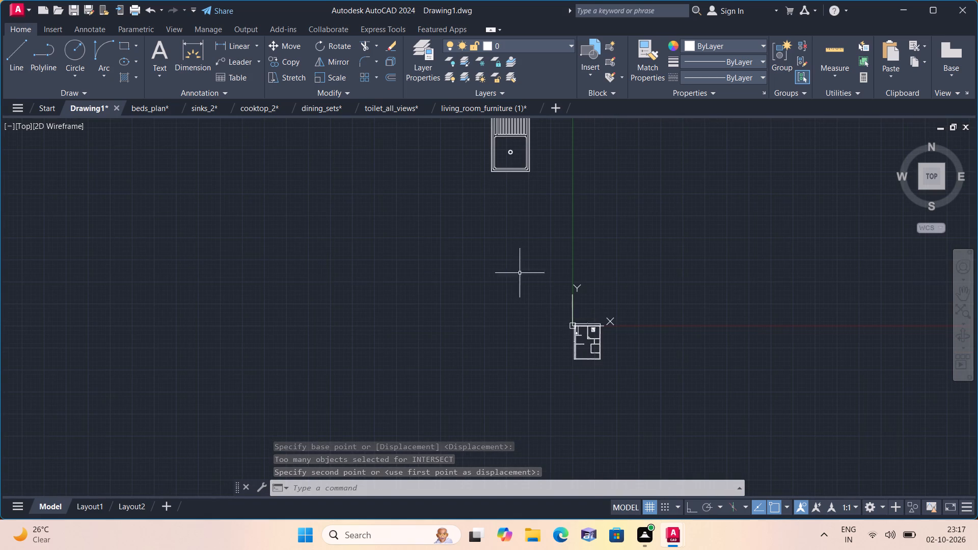
middle_drag(523, 199, 530, 252)
click(532, 218)
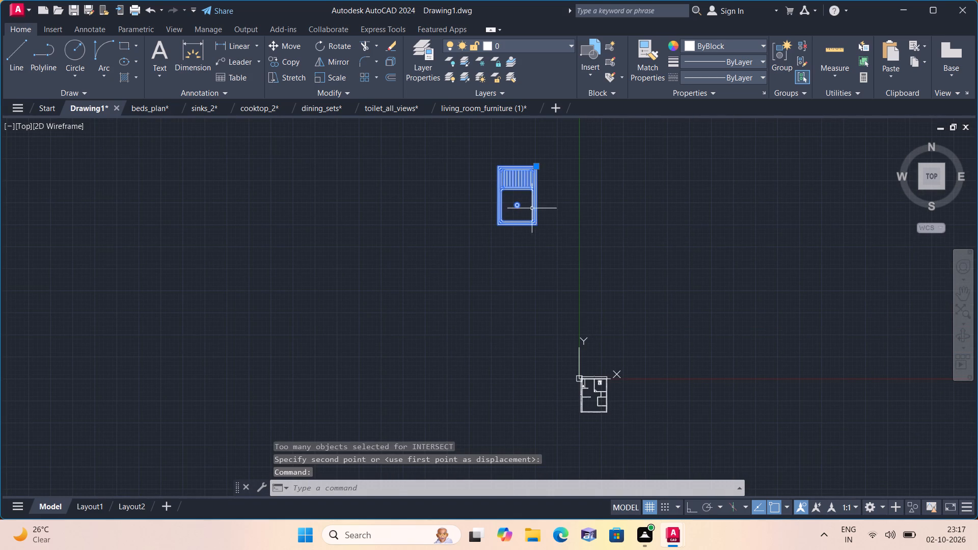
click(535, 165)
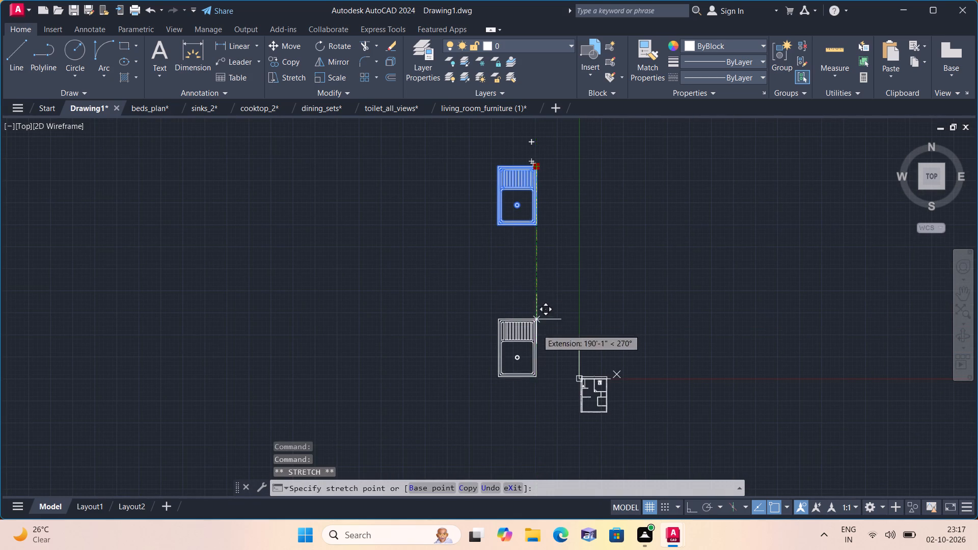
middle_drag(538, 333, 478, 242)
scroll(490, 282, up, 2)
middle_drag(490, 287, 480, 281)
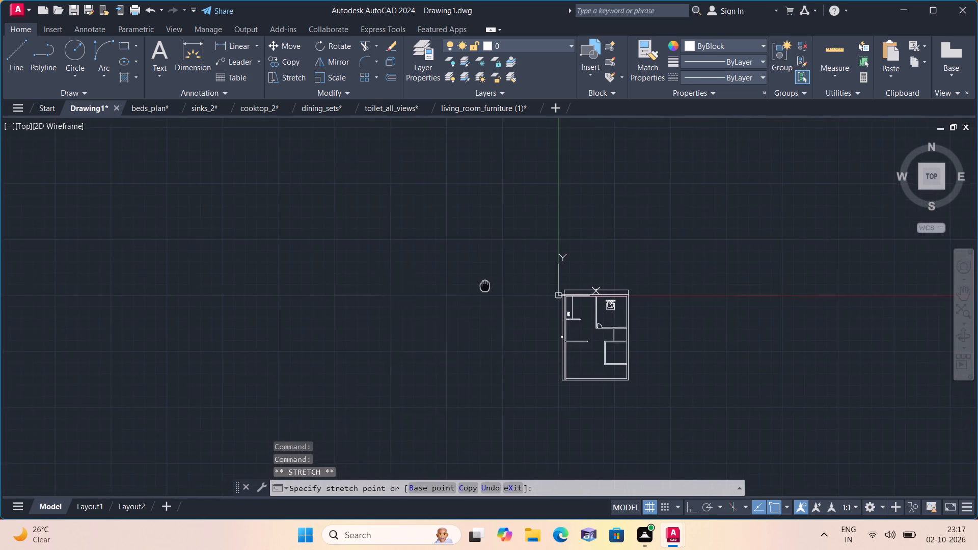
middle_drag(480, 281, 448, 230)
click(478, 225)
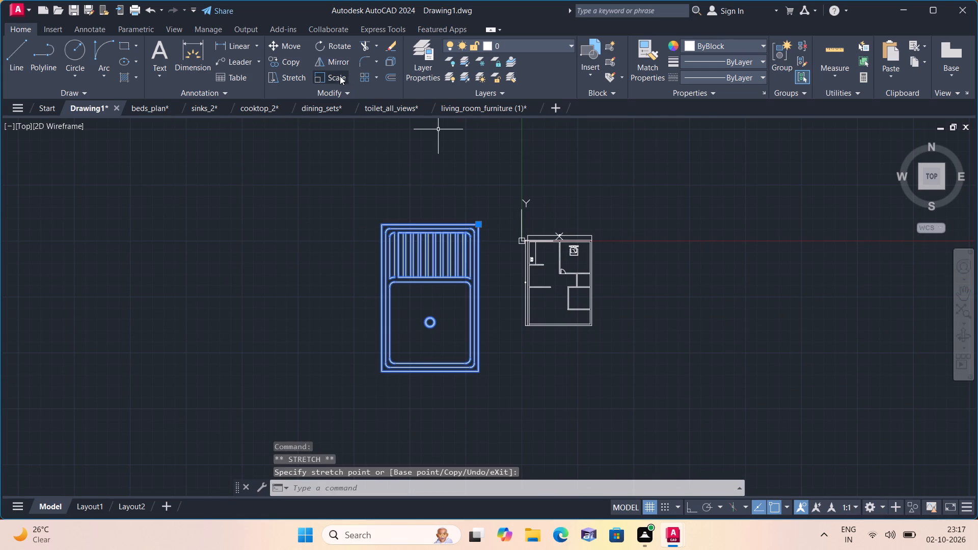
Scale the sink block down freehand, about a point on its drainboard, to roughly one fifteenth of its size.
click(340, 76)
click(415, 251)
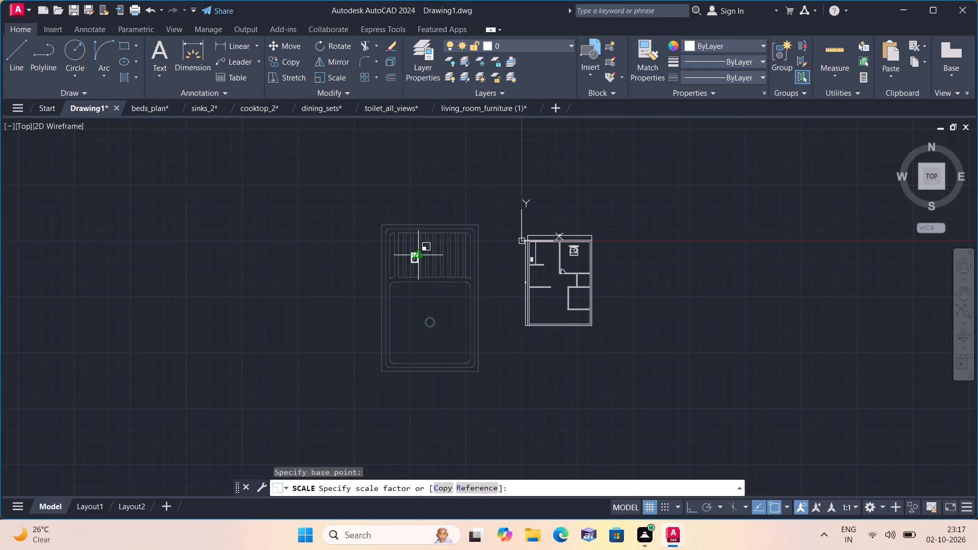
click(419, 256)
Move the reduced sink block just outside the plan's left wall, level with the kitchen counter's upper part.
click(419, 256)
click(419, 255)
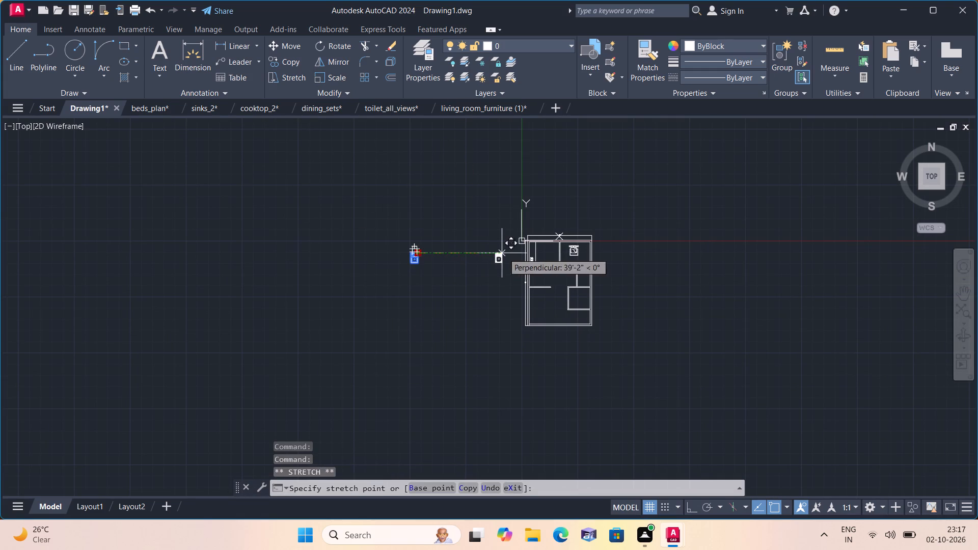
scroll(530, 244, up, 5)
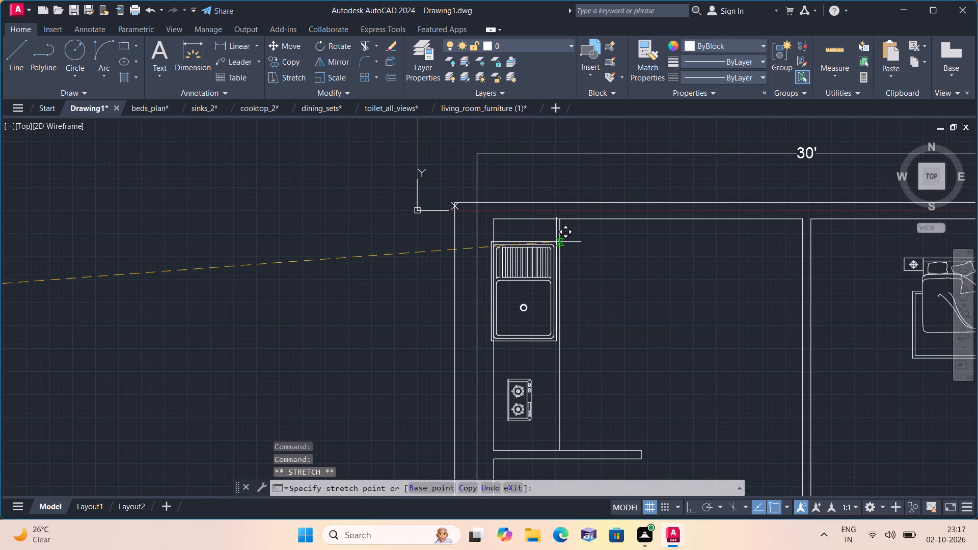
click(429, 240)
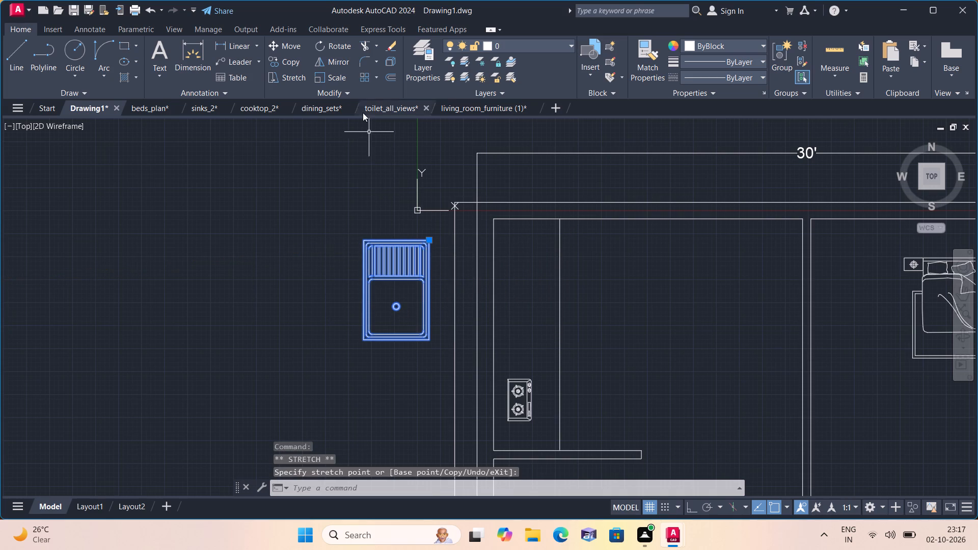
Scale the sink block down again freehand, about a point on its drainboard, to roughly one third of its size.
click(340, 78)
click(404, 260)
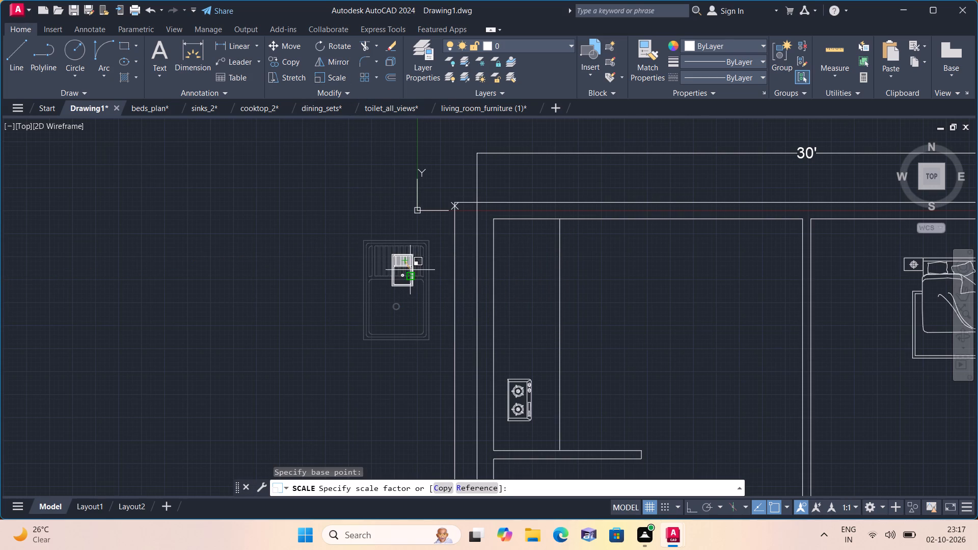
click(410, 270)
Move the sink block onto the kitchen counter strip, above the cooktop.
click(408, 265)
click(413, 254)
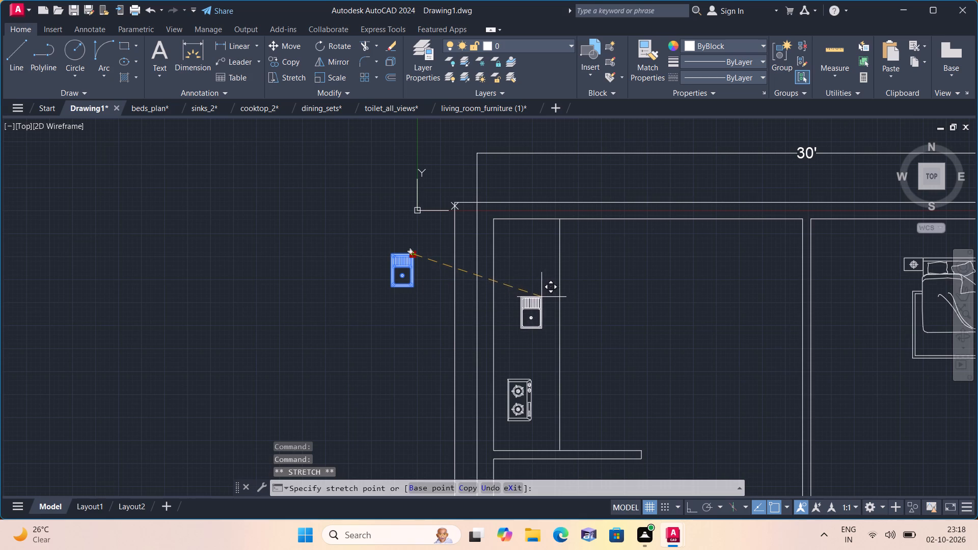
click(536, 297)
Scale the sink block up freehand, to about 2.5 times its size, so it nearly fills the counter's width.
scroll(540, 327, up, 1)
middle_drag(540, 327, 497, 283)
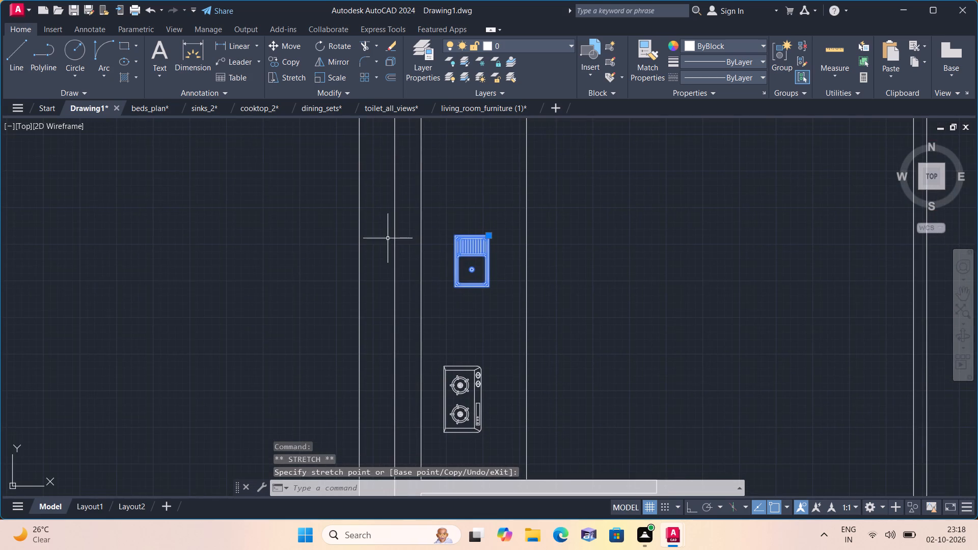
click(338, 76)
click(468, 251)
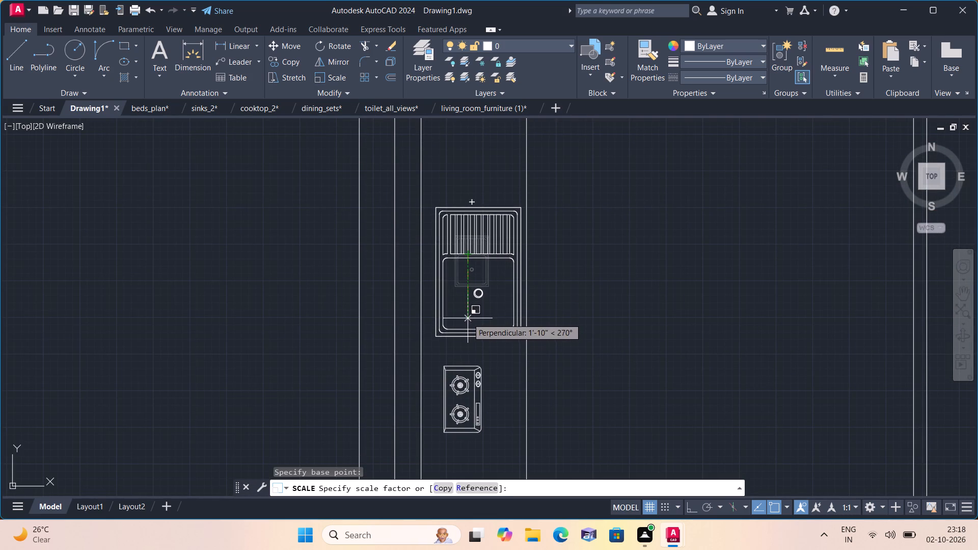
click(468, 318)
Shift the enlarged sink slightly up and left to center it across the counter strip, farther from the cooktop.
click(455, 237)
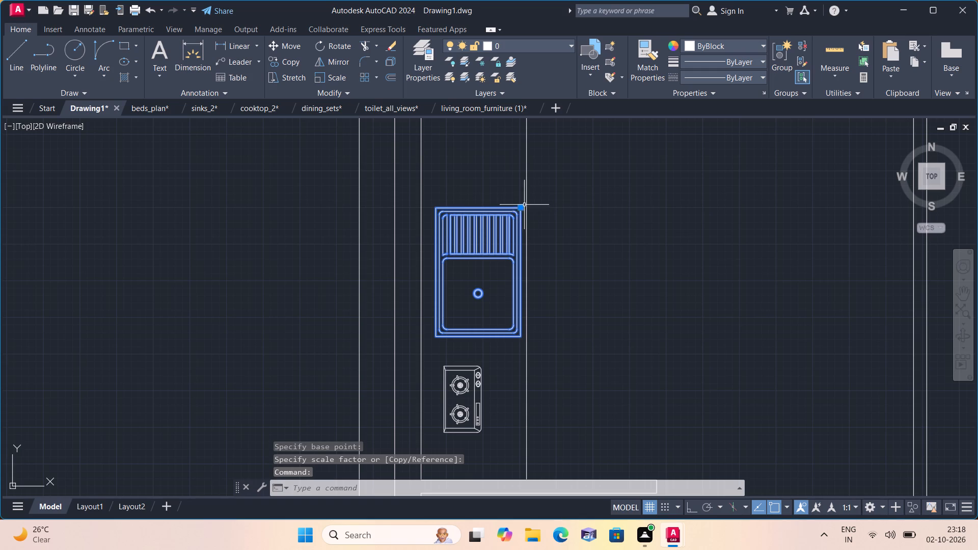
click(519, 206)
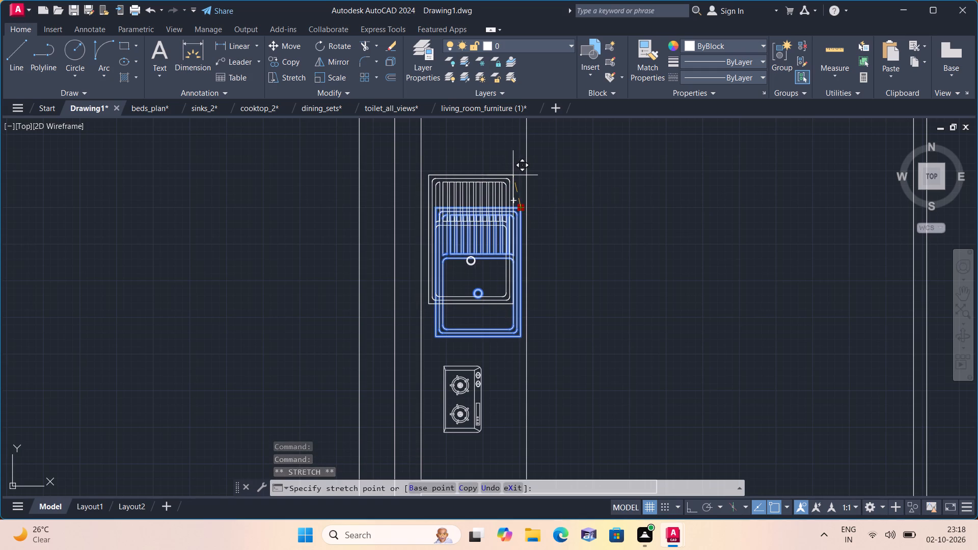
click(513, 175)
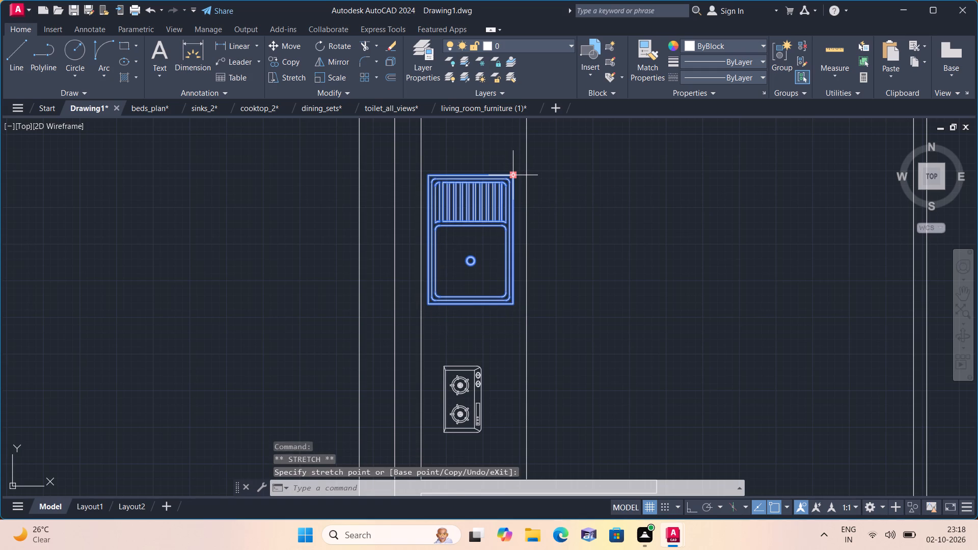
key(Escape)
Rotate the toilet block 90° clockwise about its tank end, with Ortho on, so the bowl points left.
scroll(513, 177, down, 1)
scroll(562, 278, down, 1)
middle_drag(586, 305, 415, 262)
scroll(583, 304, down, 1)
scroll(423, 258, down, 2)
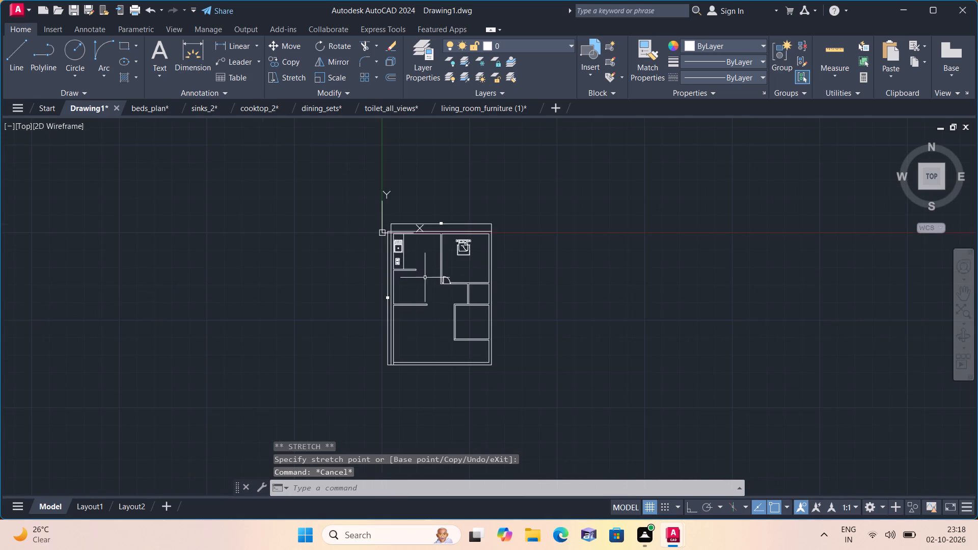
scroll(427, 282, down, 2)
middle_drag(424, 269, 417, 336)
scroll(420, 269, down, 1)
scroll(414, 362, down, 1)
middle_drag(404, 283, 403, 292)
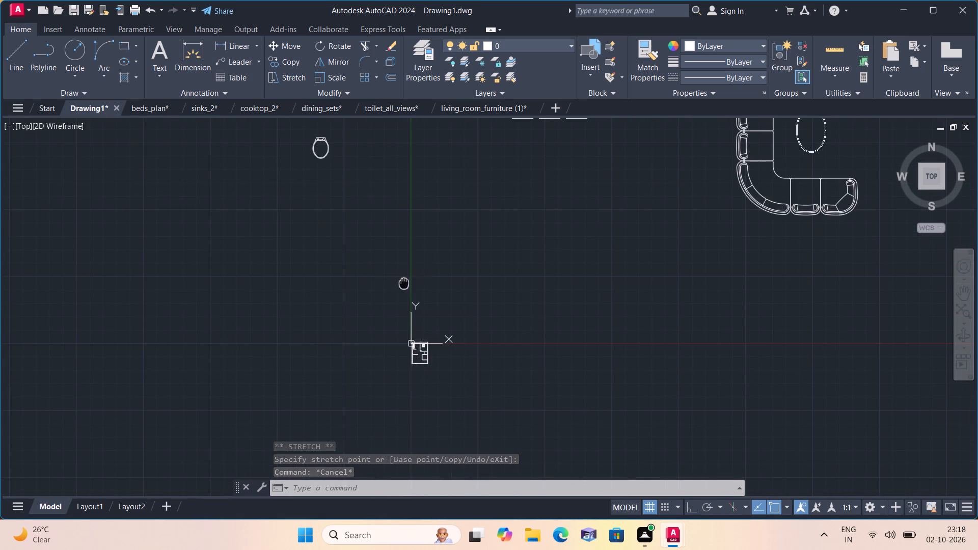
middle_drag(403, 292, 403, 320)
click(355, 234)
click(295, 158)
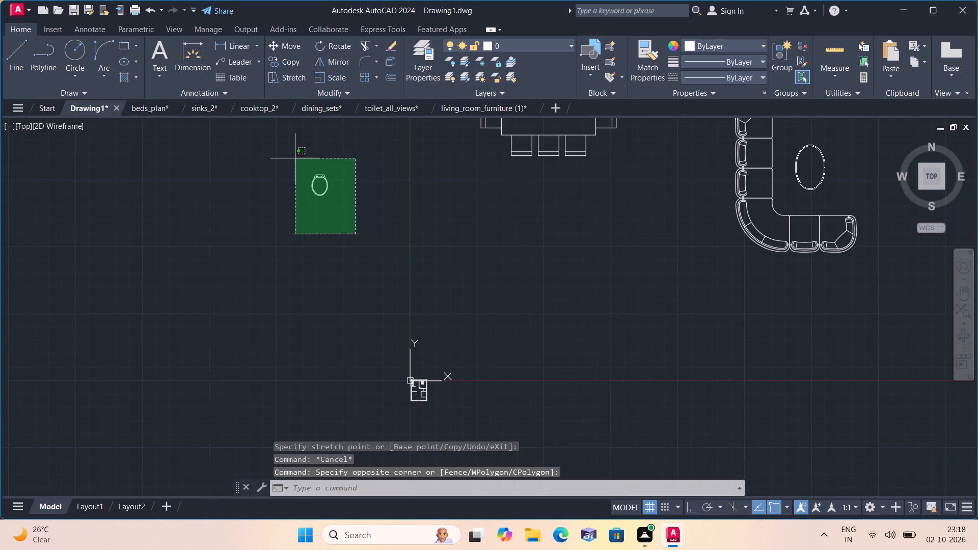
click(336, 47)
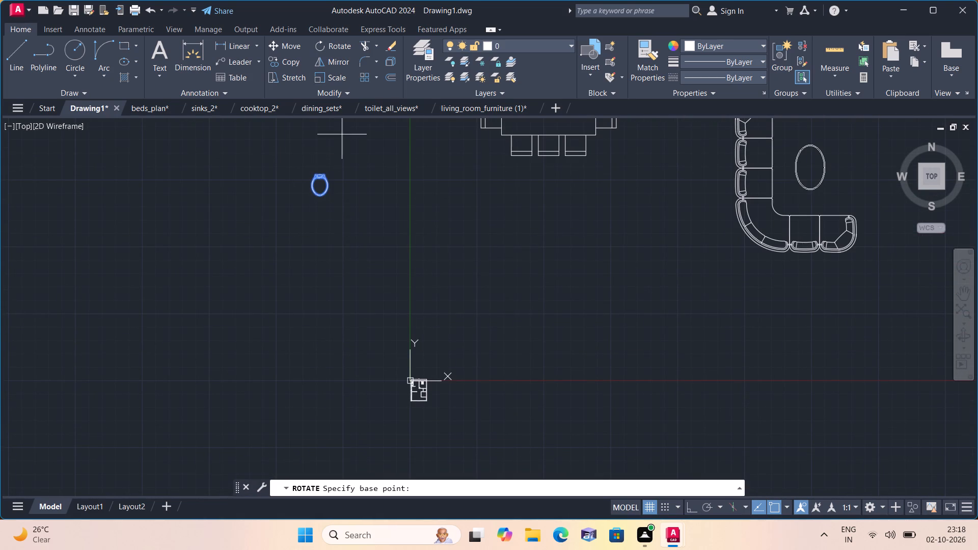
click(322, 172)
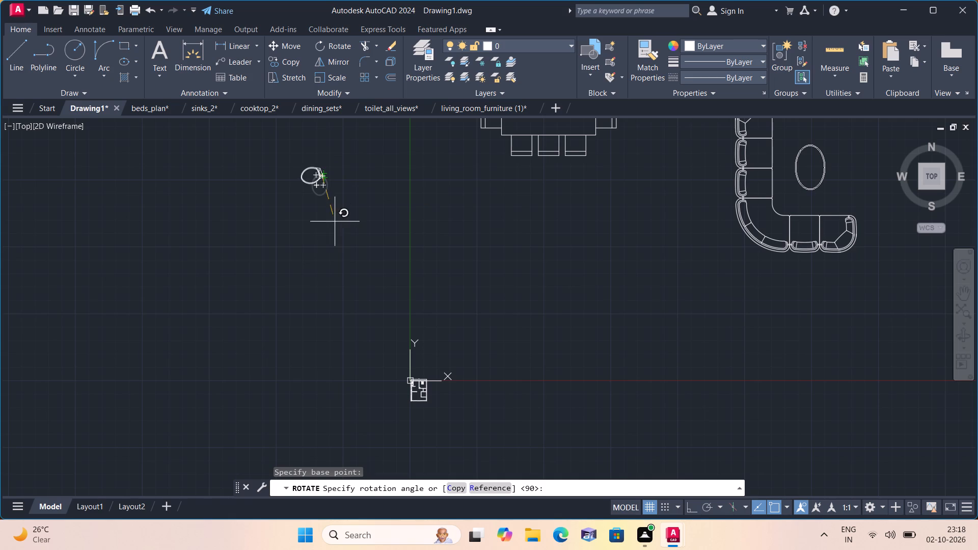
key(F8)
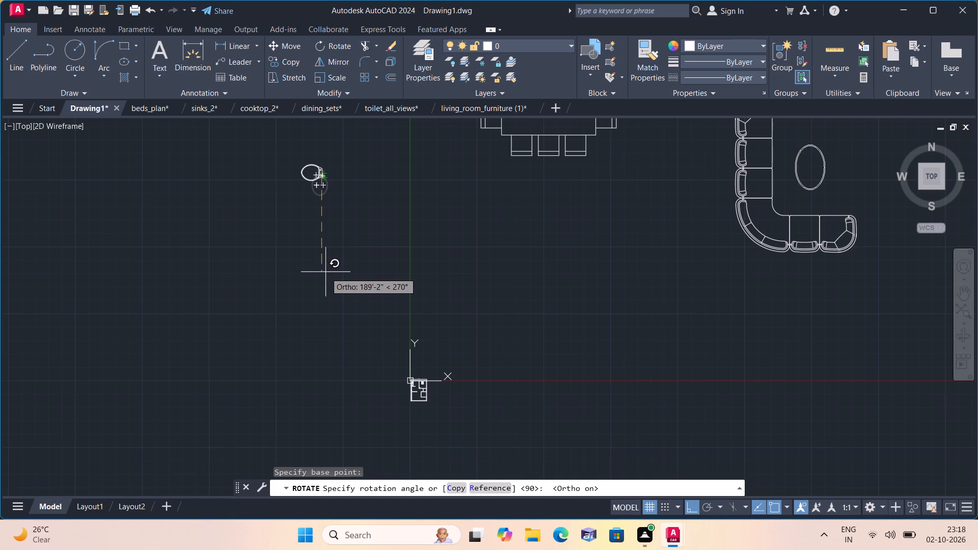
click(325, 272)
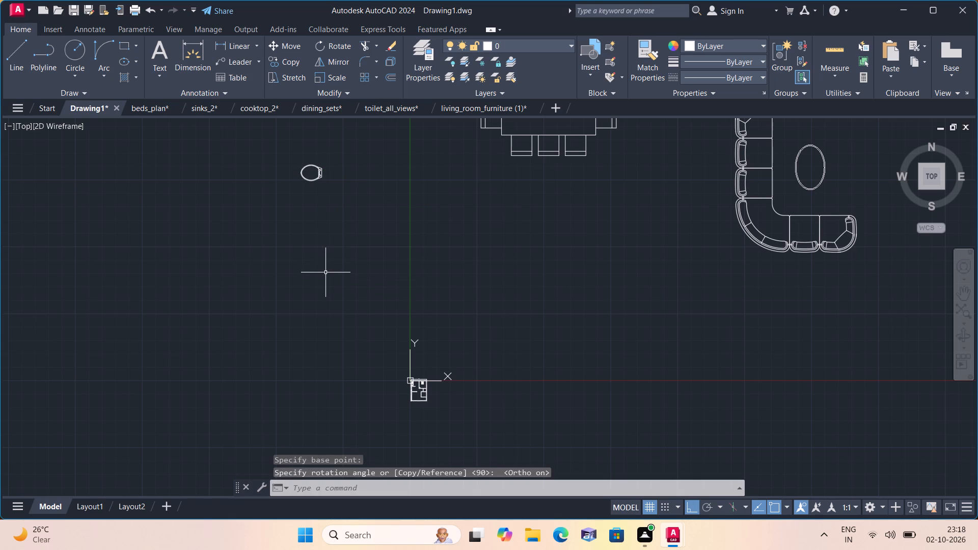
Move the rotated toilet block close to the floor plan, just outside its left wall, with Ortho off.
click(351, 209)
click(278, 130)
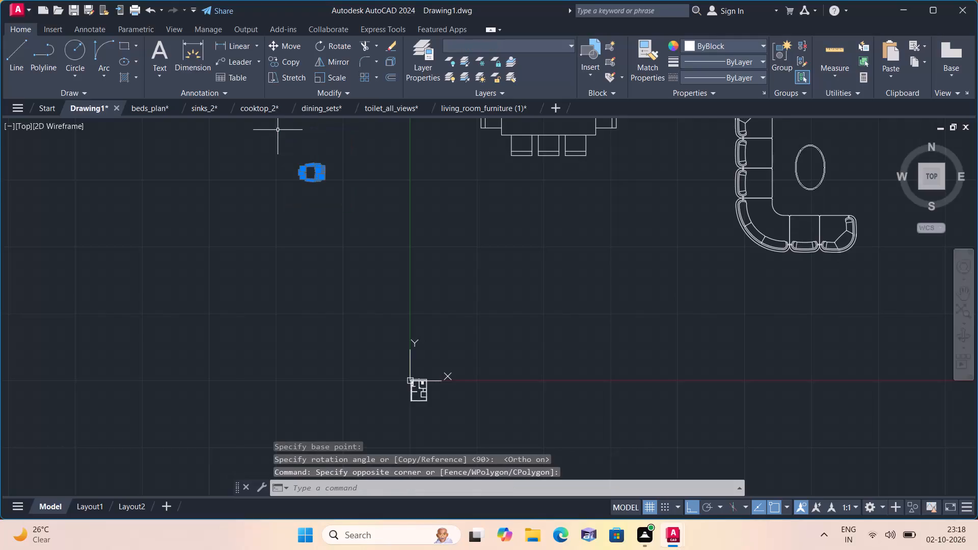
click(282, 44)
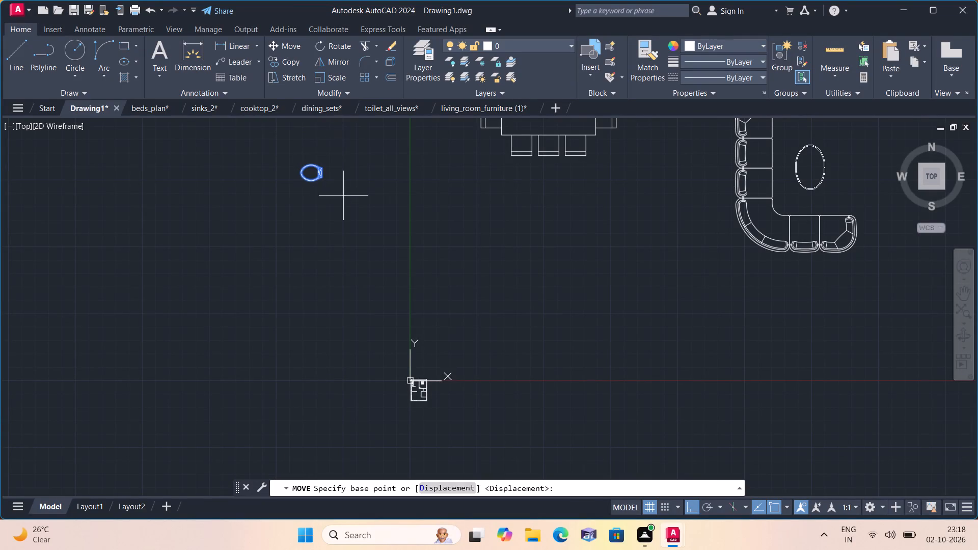
click(315, 171)
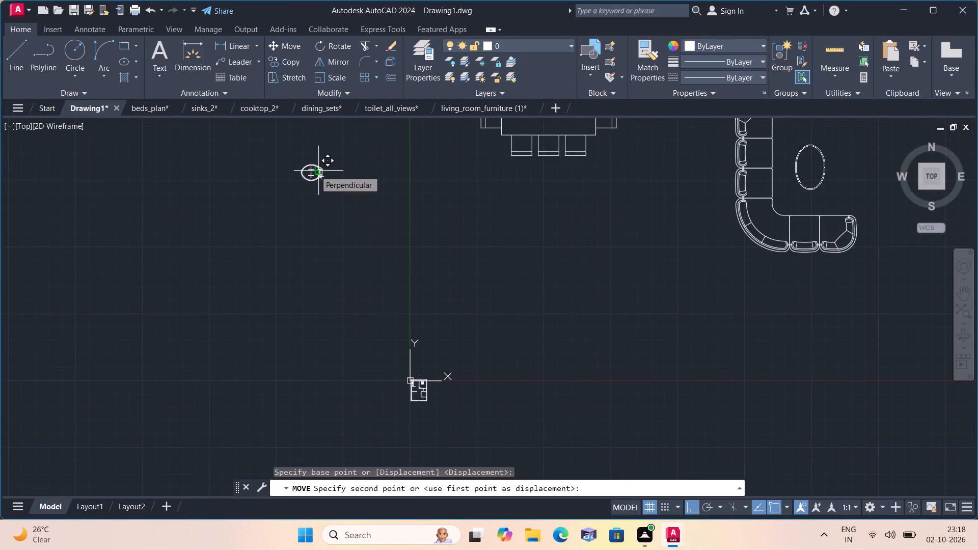
key(F8)
scroll(399, 361, up, 3)
middle_drag(405, 376, 351, 254)
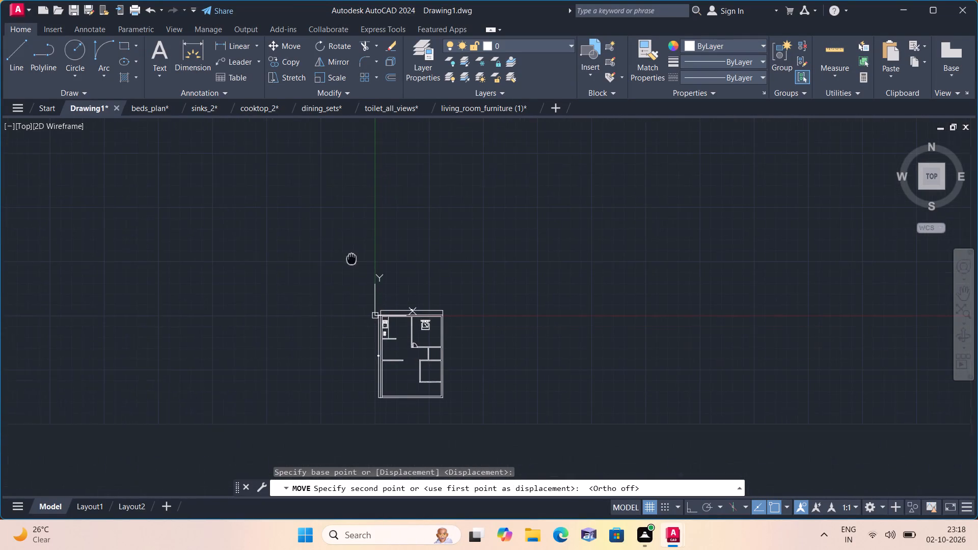
middle_drag(410, 365, 410, 280)
click(333, 279)
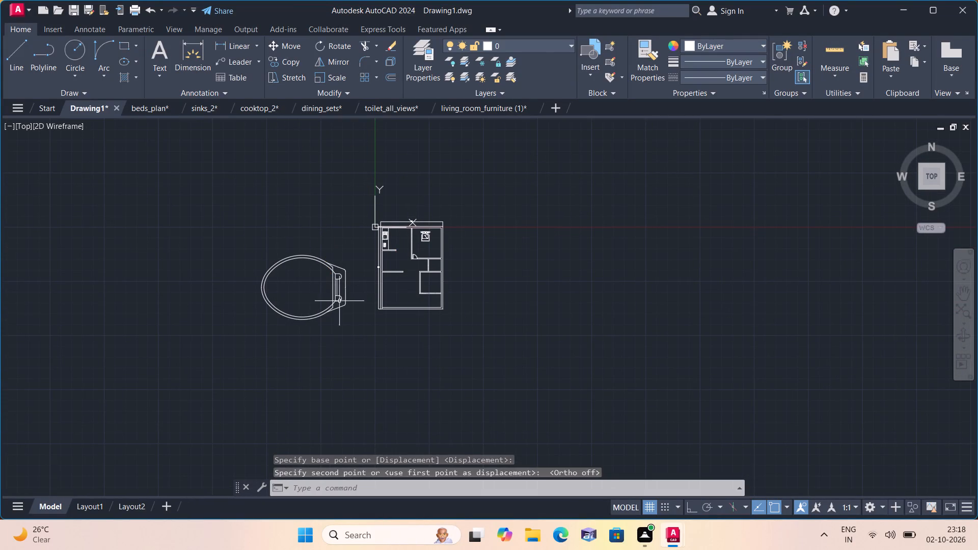
Scale the toilet block down freehand to about 7% of its size so it suits the plan.
click(339, 301)
click(351, 318)
click(256, 234)
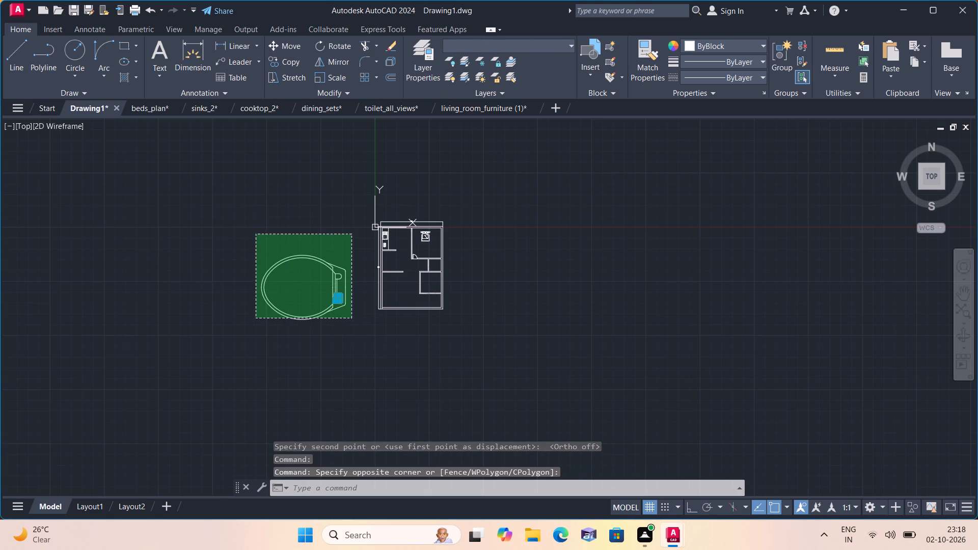
click(333, 77)
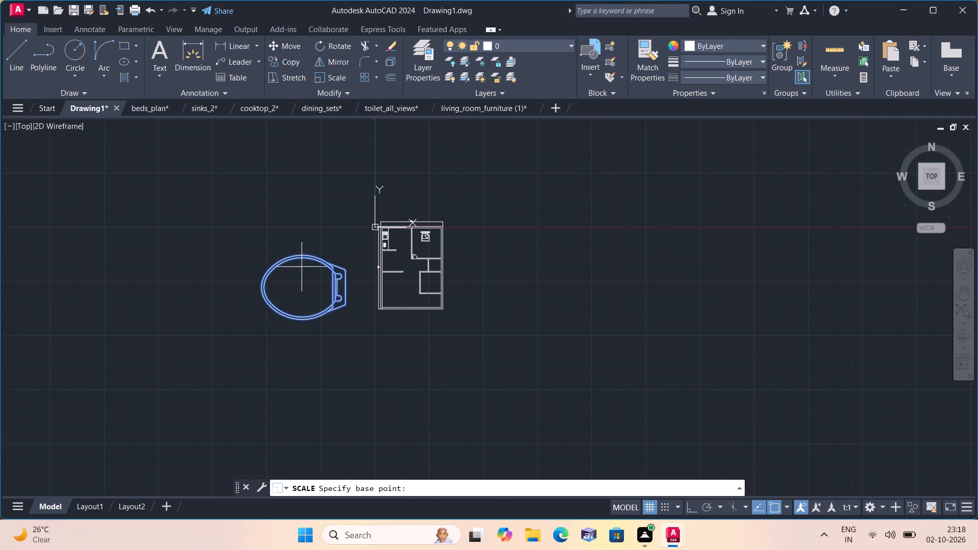
click(299, 273)
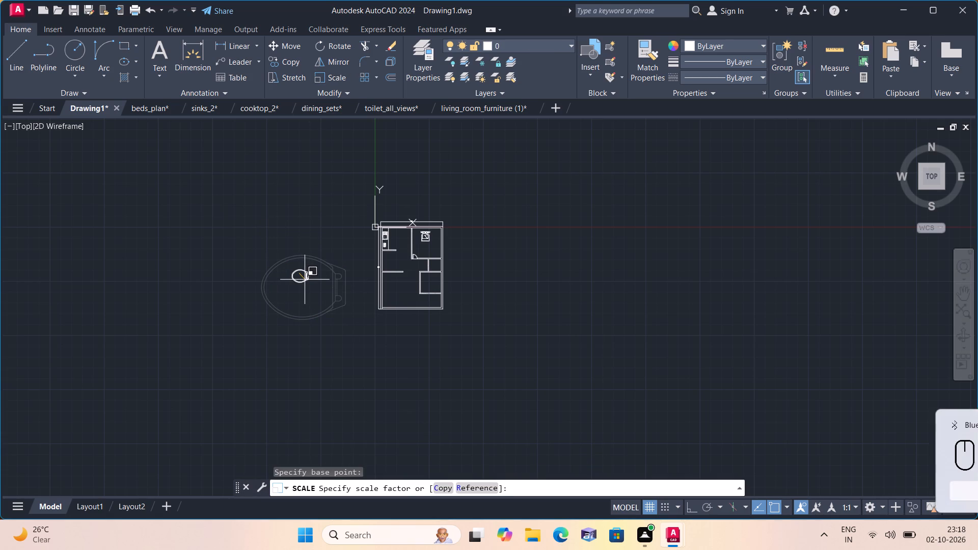
click(301, 276)
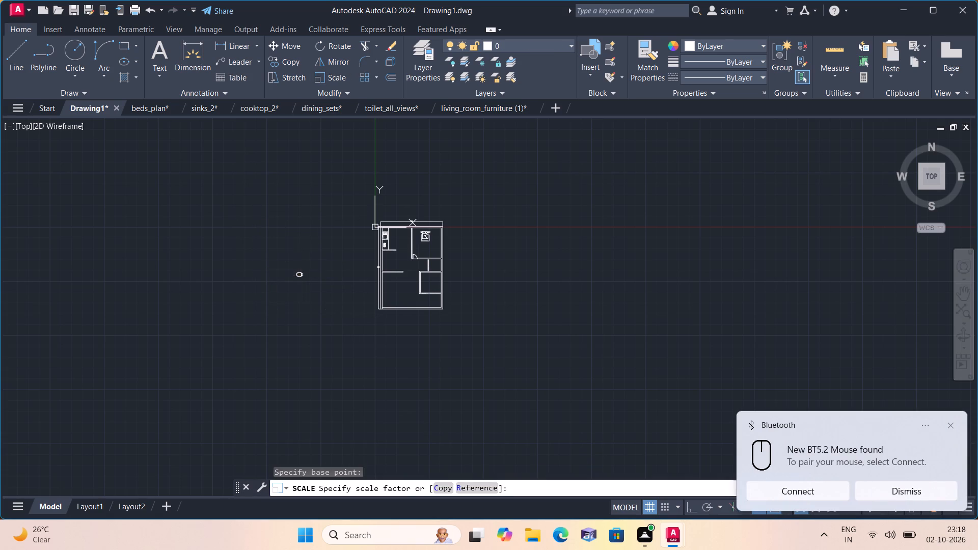
Move the toilet block into the small room below the bedroom, with its tank against the right outer wall.
click(306, 284)
click(273, 251)
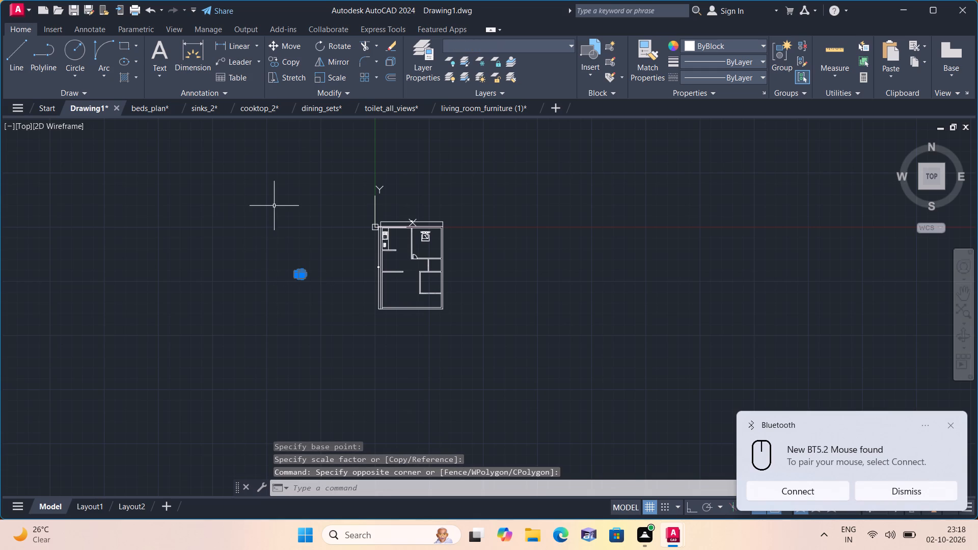
click(291, 47)
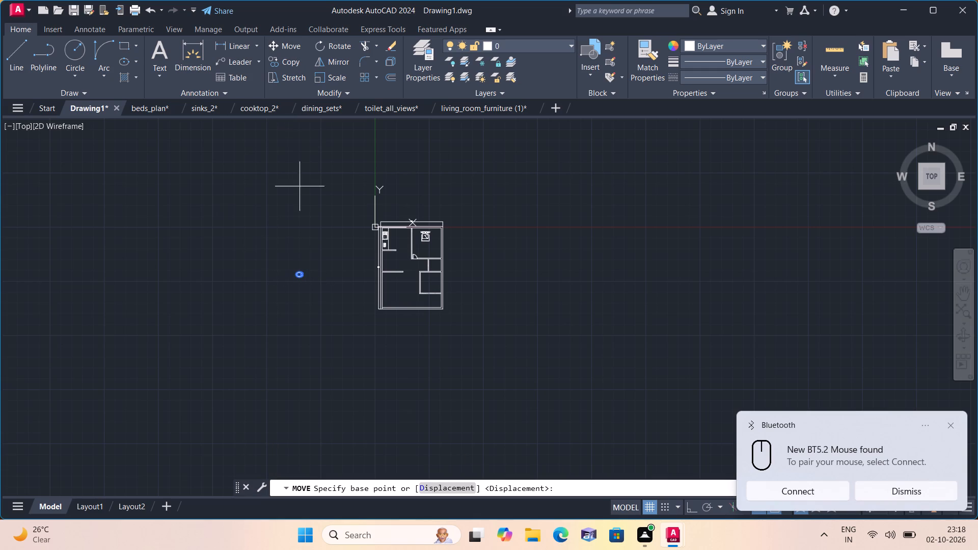
scroll(305, 283, up, 5)
scroll(276, 220, up, 1)
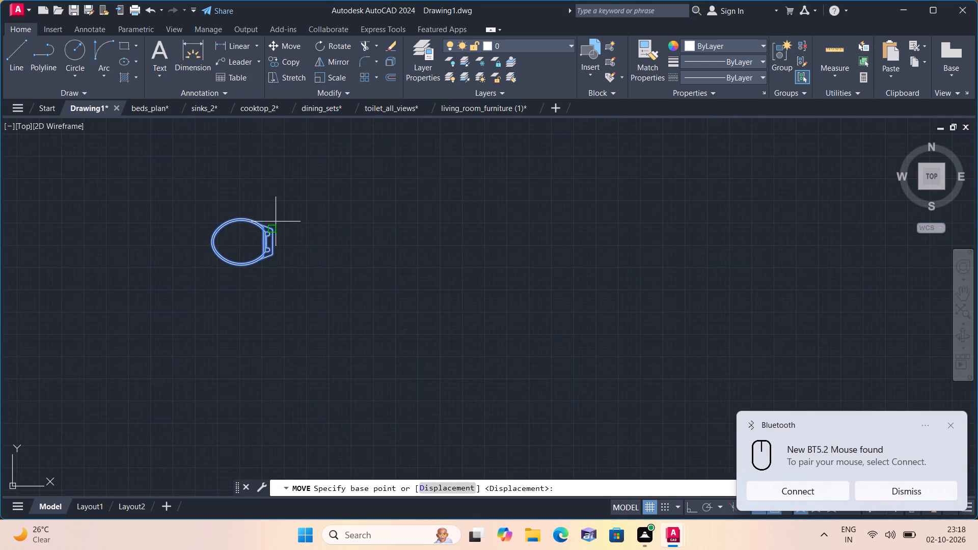
click(276, 241)
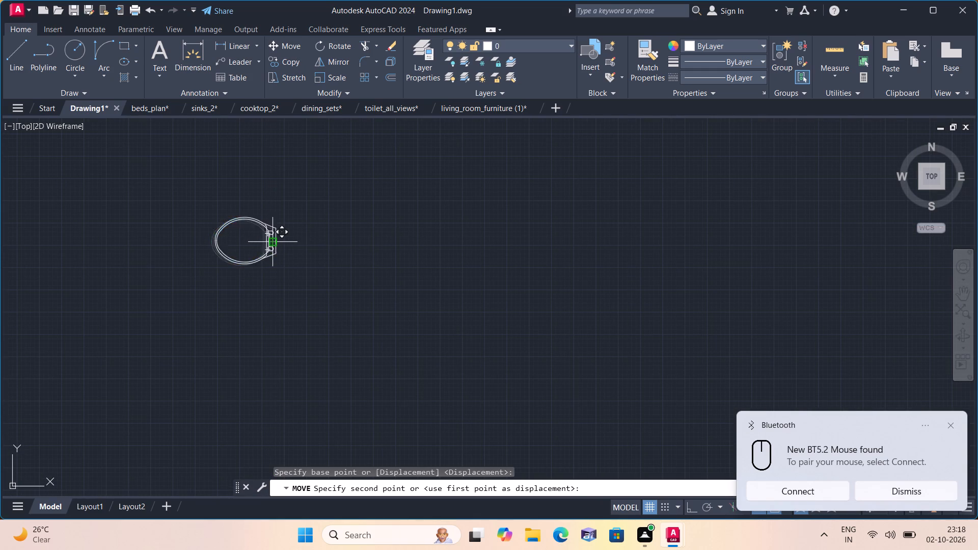
scroll(367, 234, down, 2)
middle_drag(429, 243, 221, 358)
scroll(413, 240, down, 1)
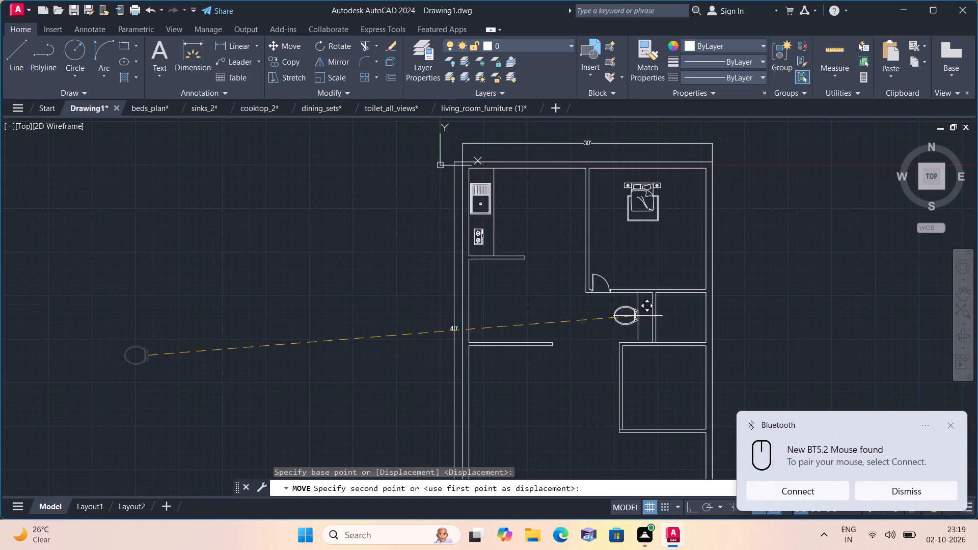
scroll(664, 315, up, 3)
middle_drag(660, 315, 434, 292)
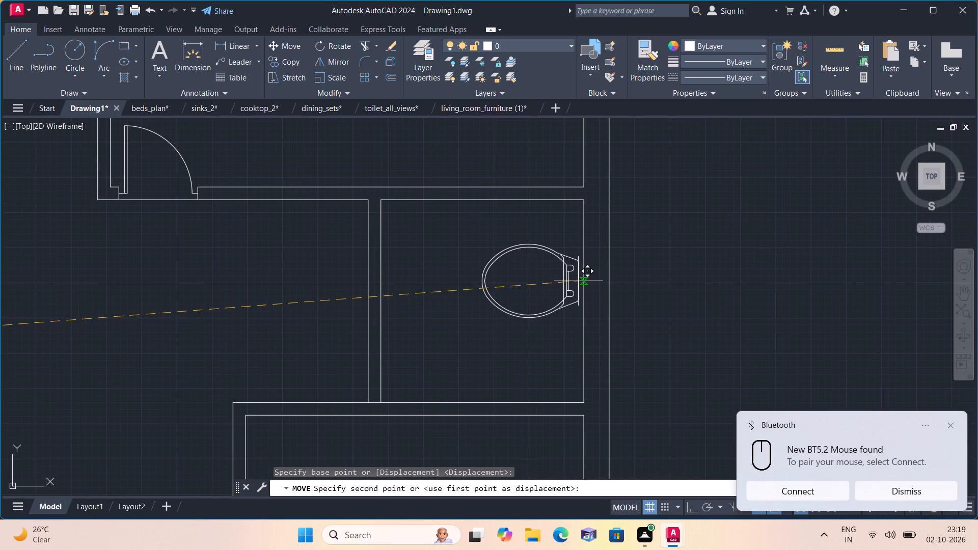
click(581, 278)
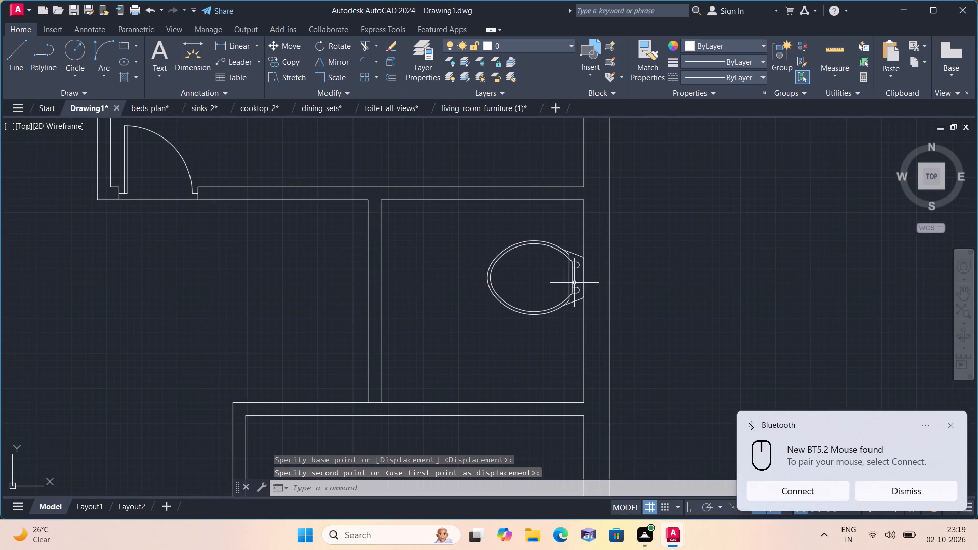
Scale the eight-chair dining set down freehand to about 7% of its size.
scroll(424, 292, down, 4)
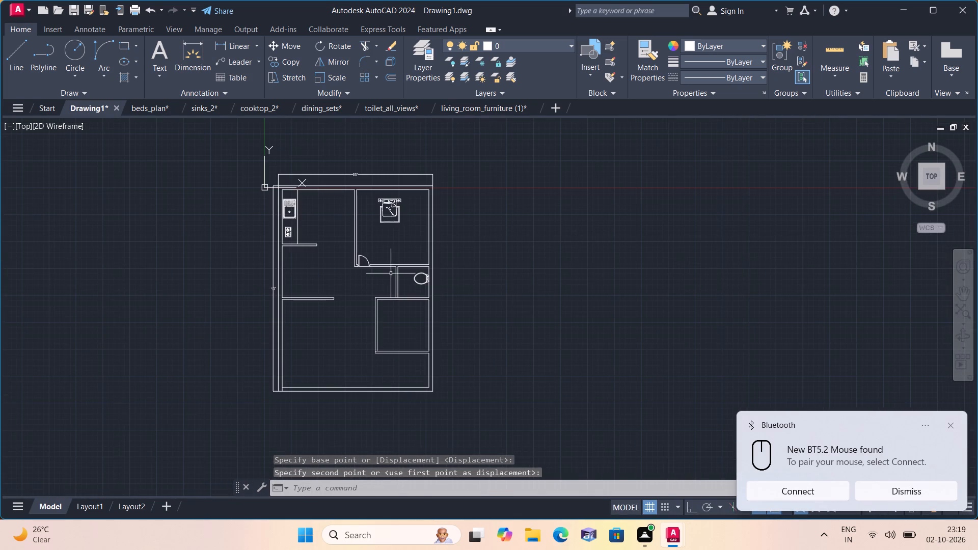
middle_drag(283, 142, 232, 310)
scroll(232, 317, down, 2)
scroll(288, 251, down, 3)
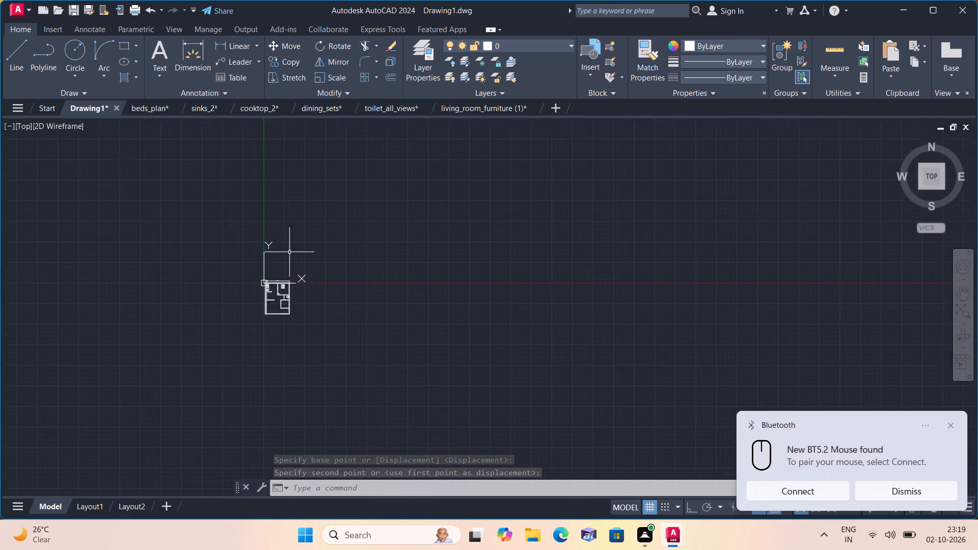
middle_drag(287, 218, 277, 336)
middle_drag(400, 203, 392, 277)
drag(486, 280, 482, 272)
click(280, 149)
click(335, 76)
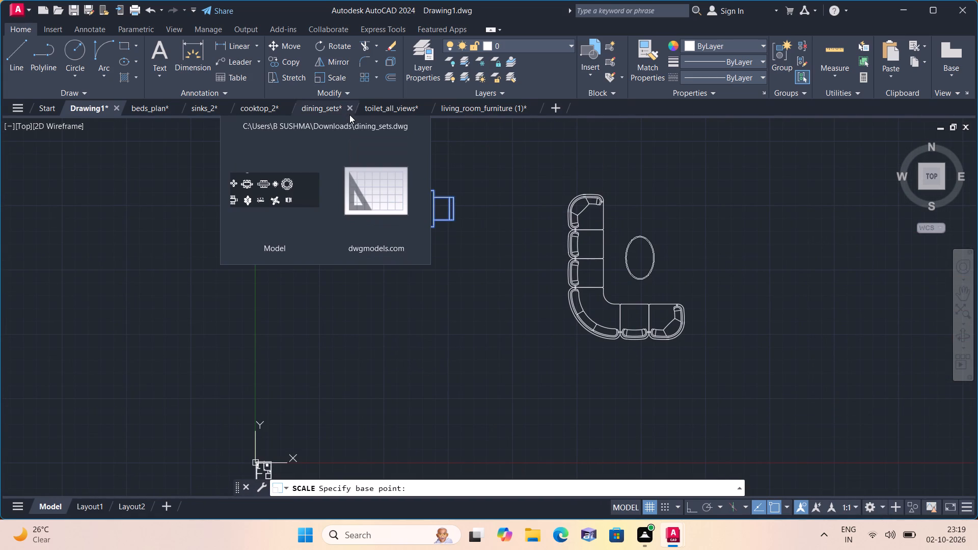
scroll(349, 115, down, 2)
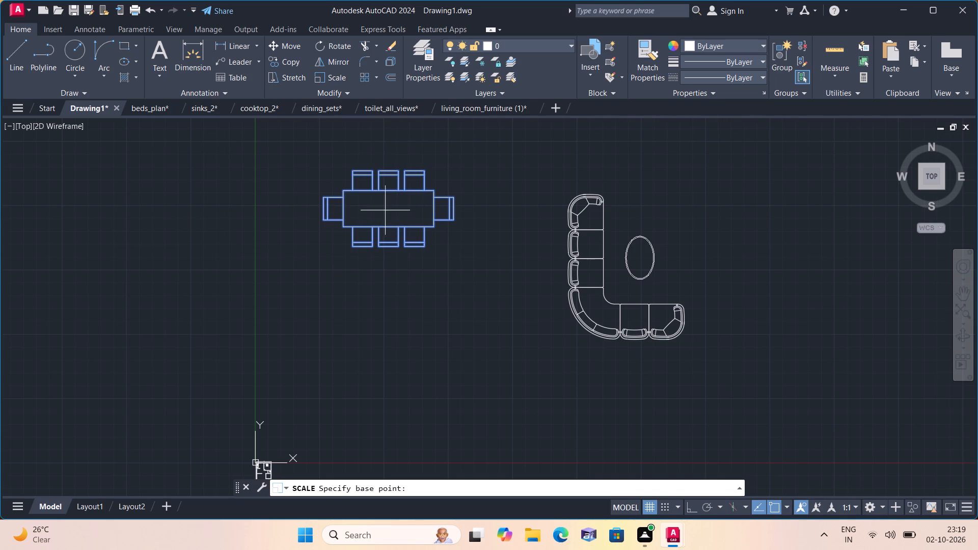
click(379, 203)
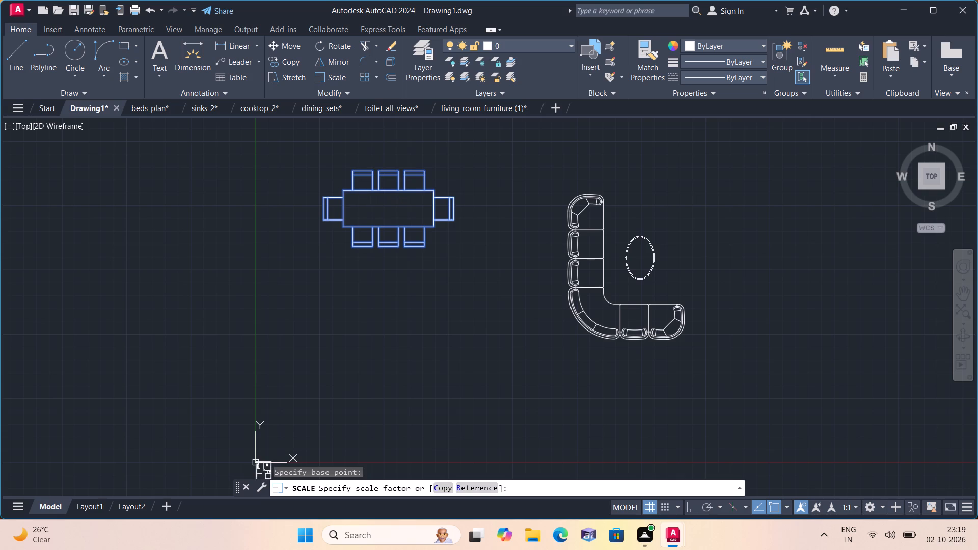
click(379, 203)
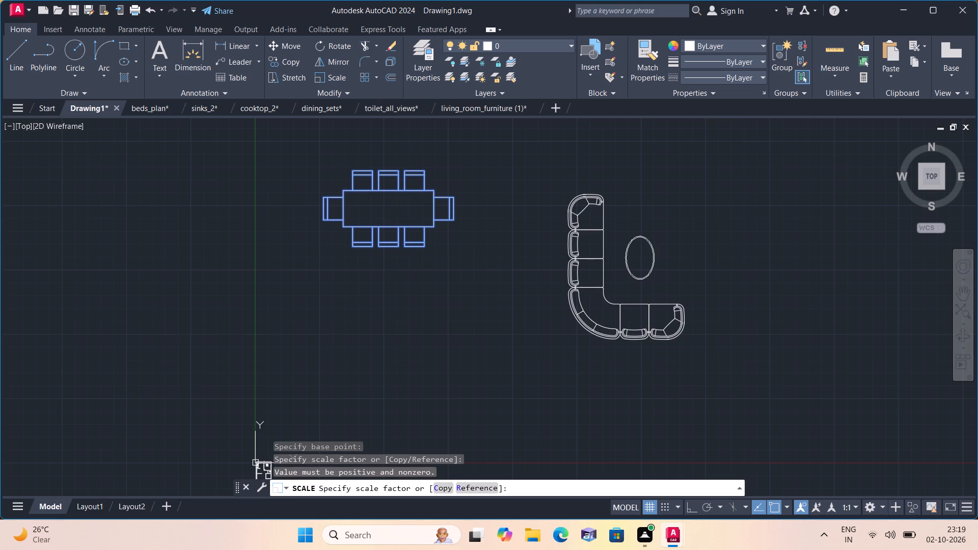
click(380, 207)
Move the reduced dining set beside the floor plan, outside the left wall and level with the dining area.
click(384, 210)
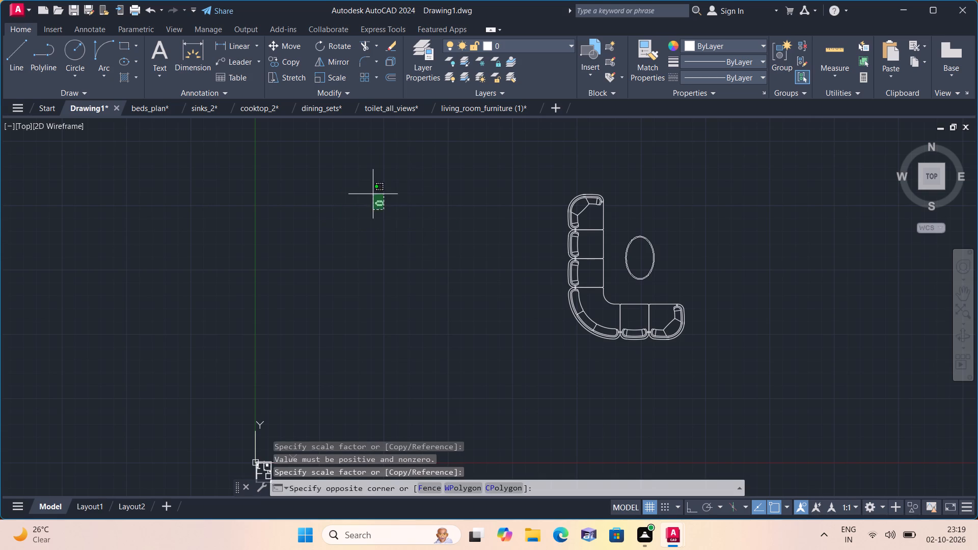
click(365, 190)
click(296, 48)
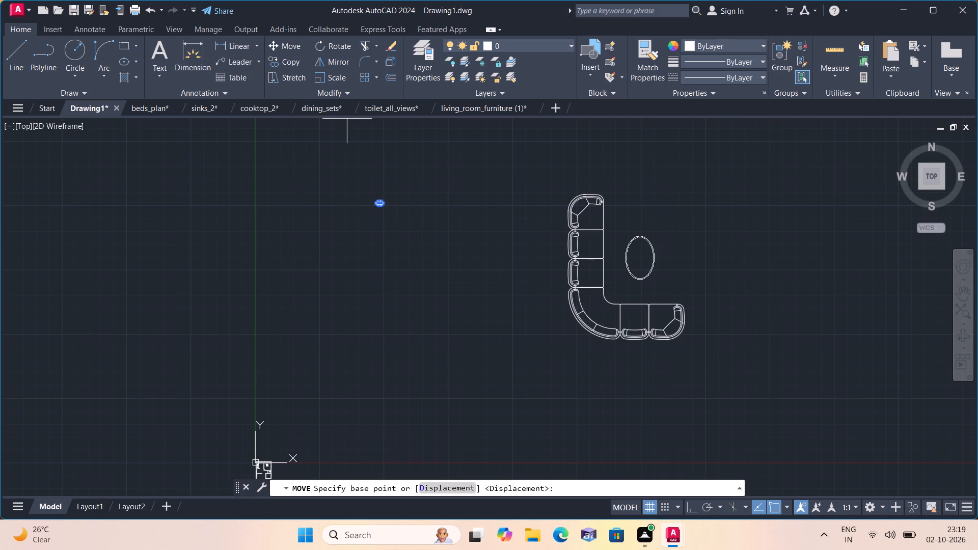
drag(380, 207, 380, 214)
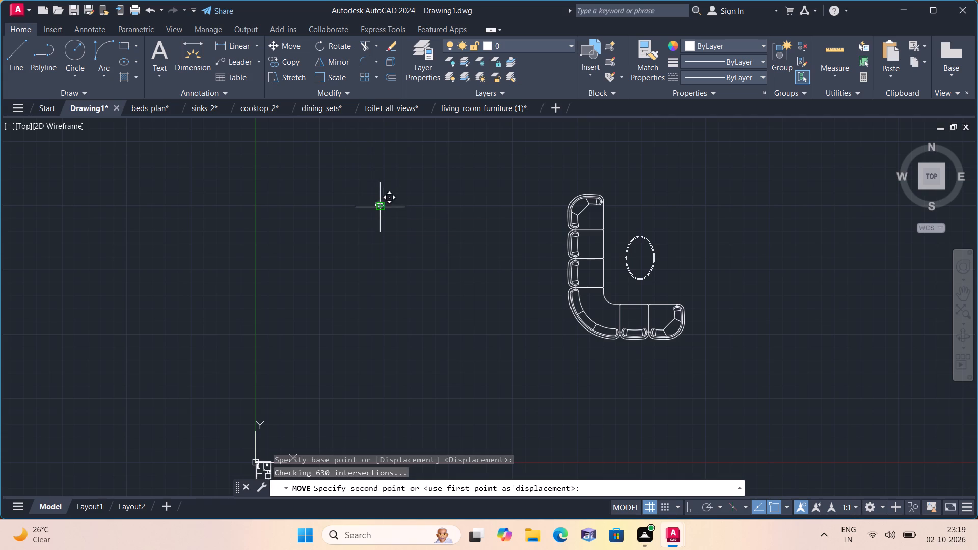
scroll(327, 357, up, 1)
middle_drag(309, 397, 393, 247)
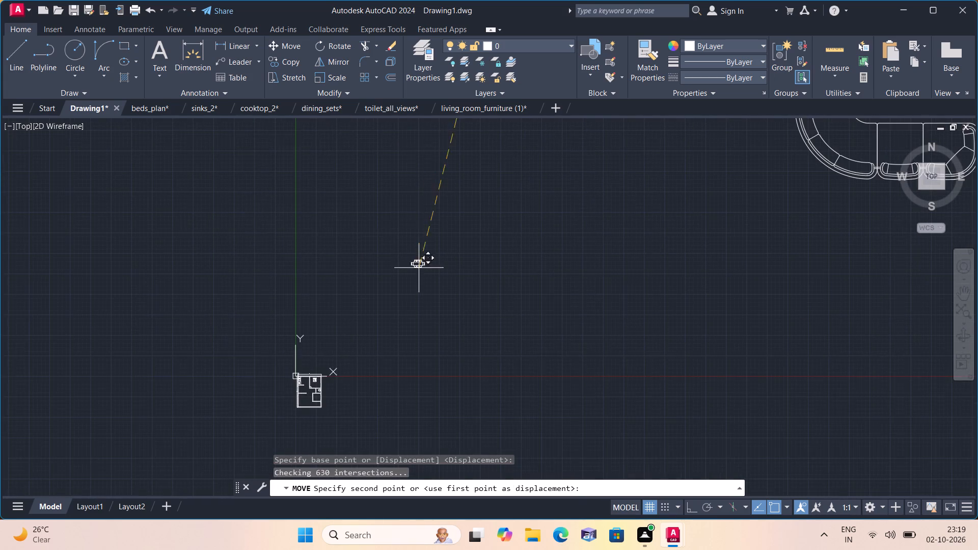
scroll(285, 402, up, 3)
scroll(343, 390, up, 2)
middle_drag(343, 390, 345, 334)
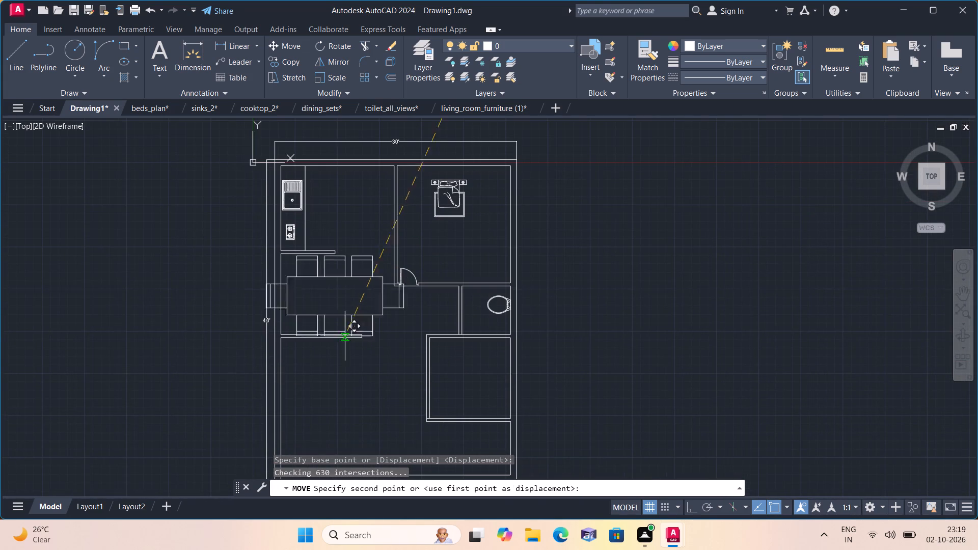
click(156, 334)
Scale the dining set down again freehand, to about 30% of its size.
drag(214, 366, 209, 350)
click(38, 242)
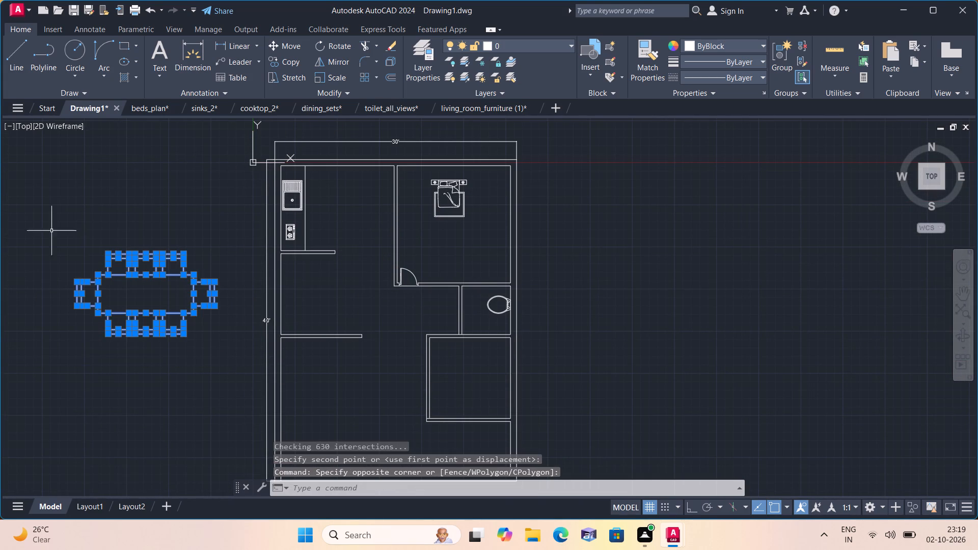
click(342, 79)
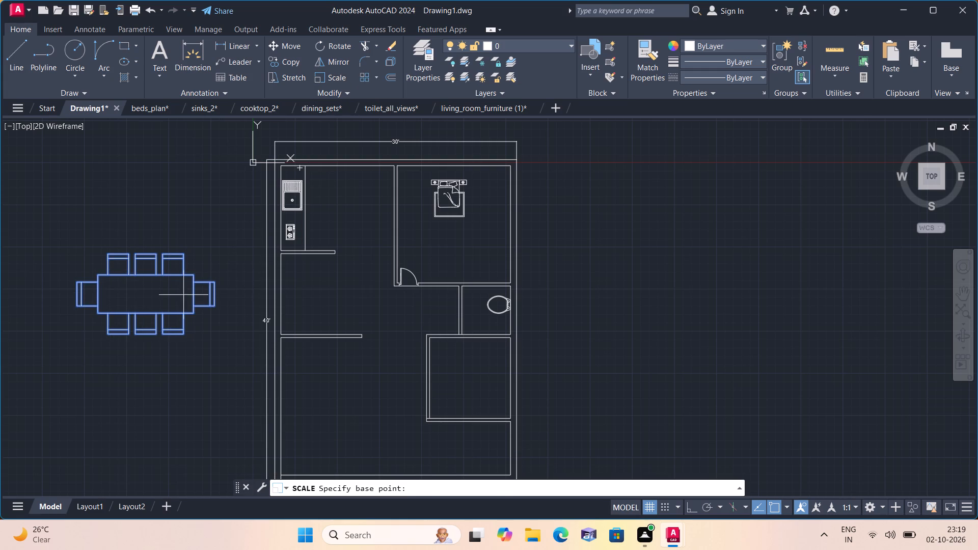
click(170, 298)
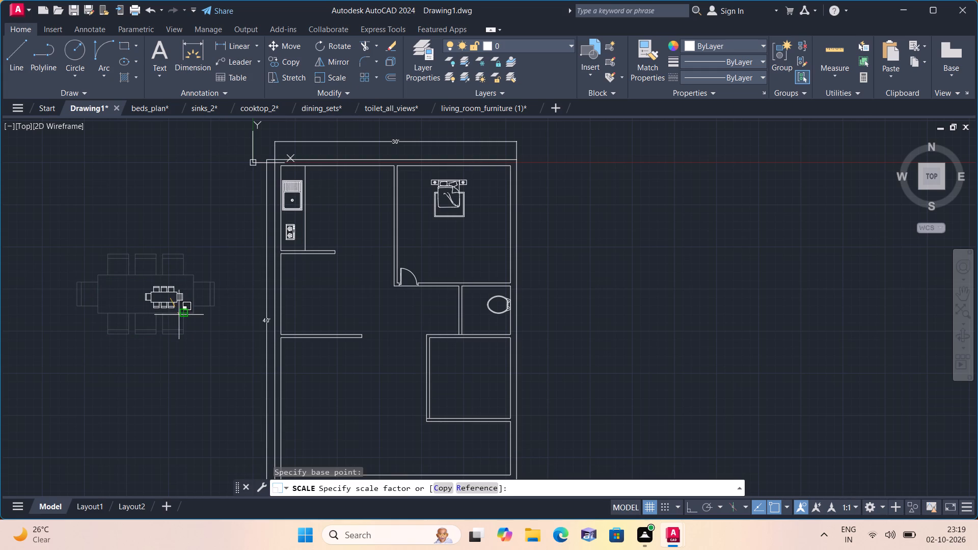
click(179, 317)
Move the dining set into the room below the kitchen partition, near the left outer wall.
click(191, 322)
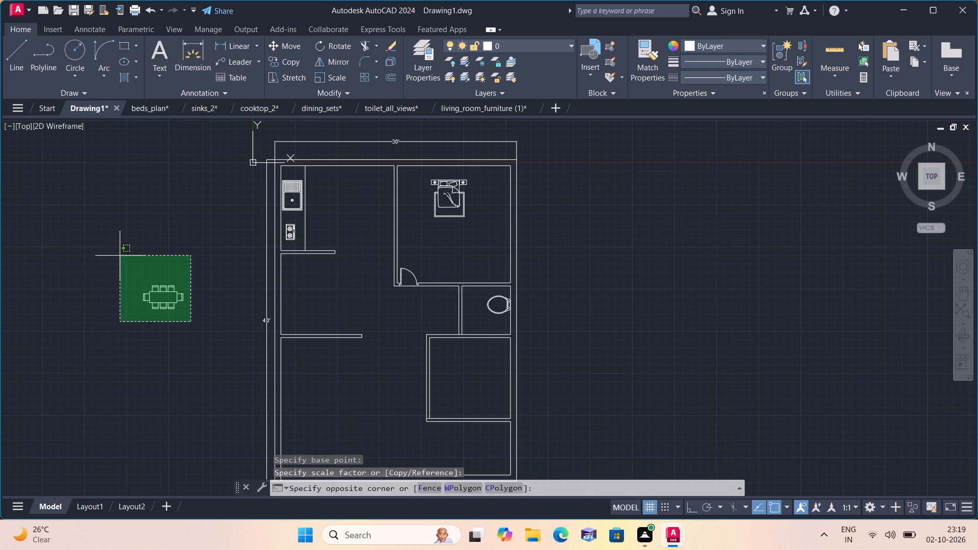
click(115, 253)
click(291, 44)
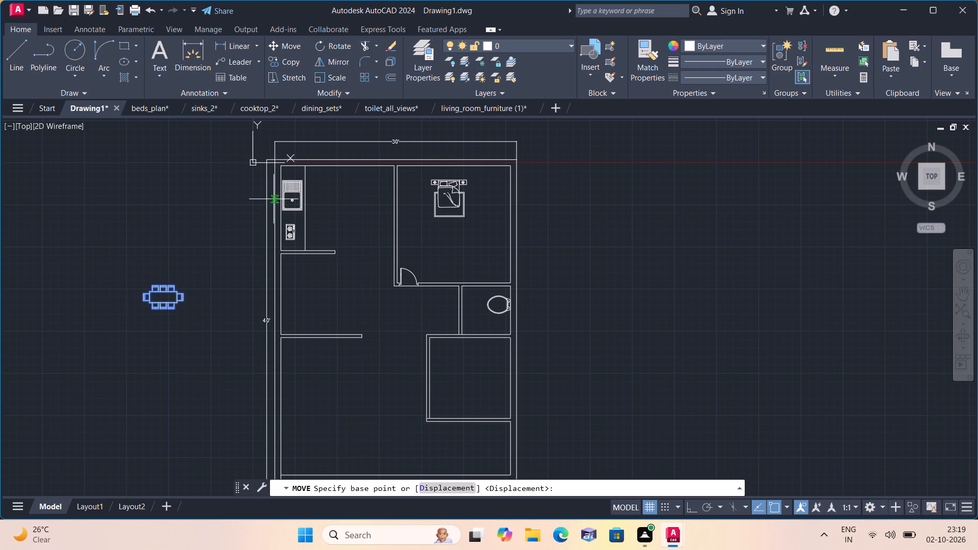
click(168, 291)
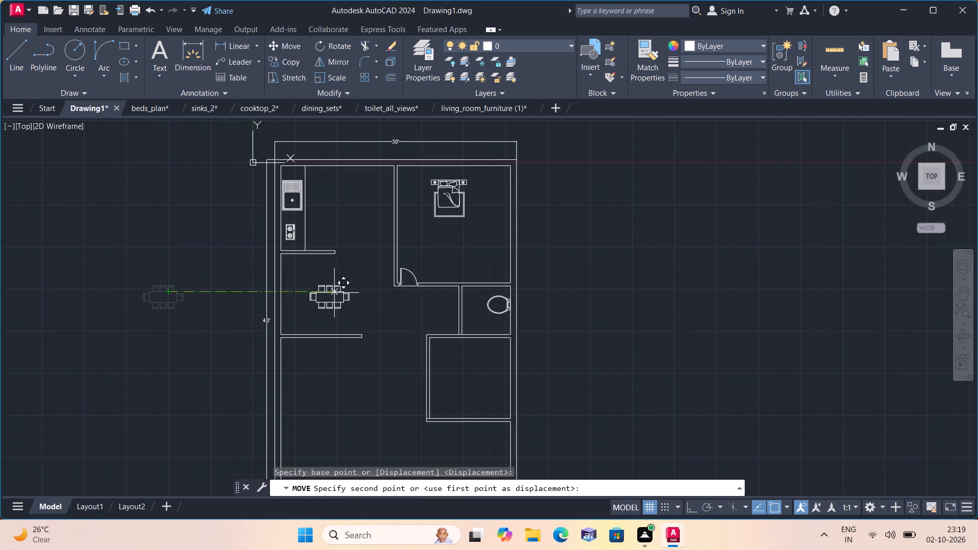
scroll(333, 278, up, 1)
click(311, 278)
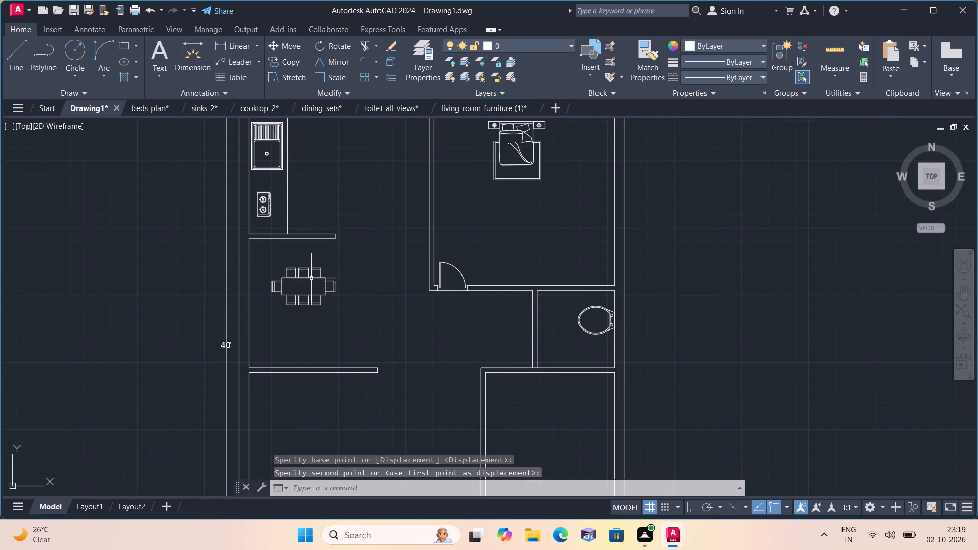
scroll(368, 339, up, 1)
middle_drag(427, 346, 408, 310)
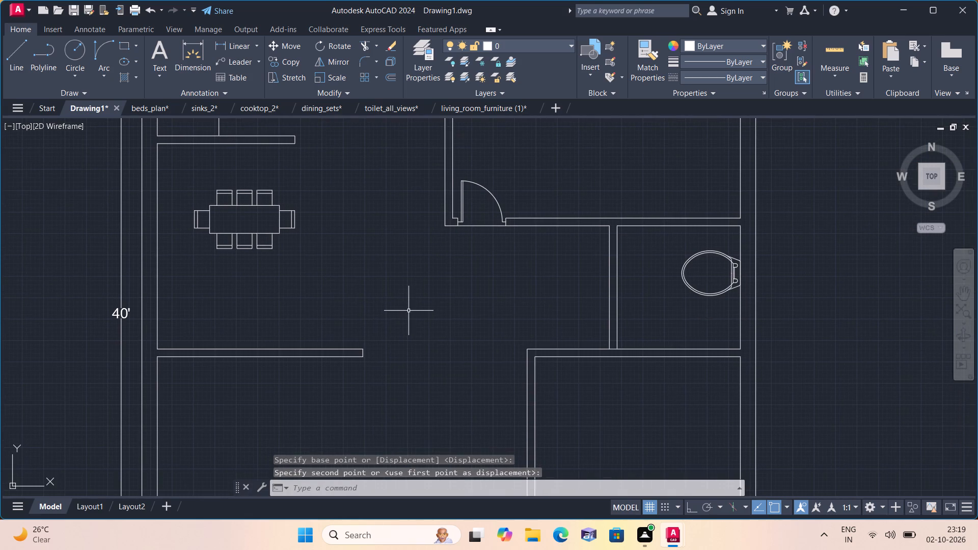
With Ortho on, draw a line 3" up the toilet partition's outer face from its bottom corner, continuing across the partition thickness.
text(l)
key(space)
key(F8)
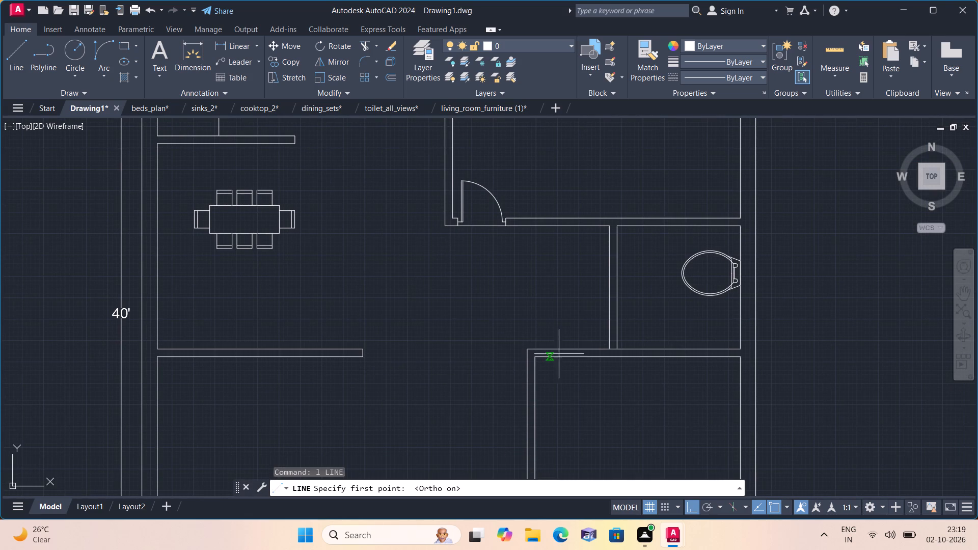
scroll(584, 343, up, 2)
click(640, 359)
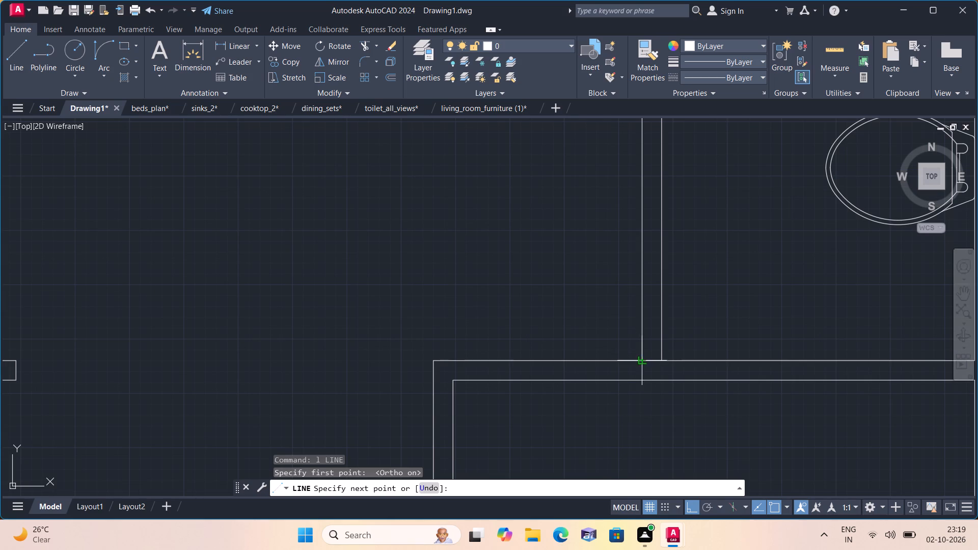
text(3")
key(space)
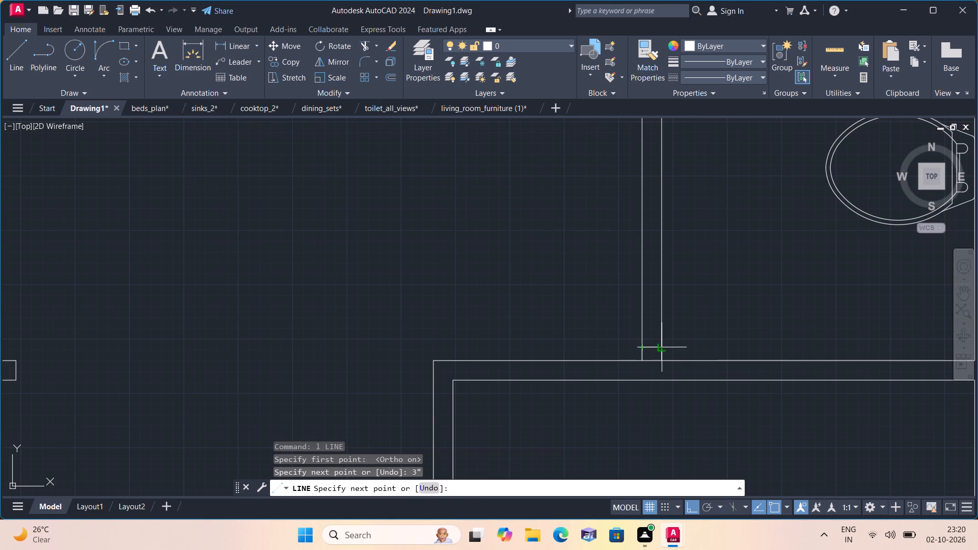
click(665, 347)
key(space)
Draw consecutive 2", 2' and 2" segments up the middle of the toilet partition, starting at the new cross line's midpoint.
scroll(652, 347, up, 2)
key(space)
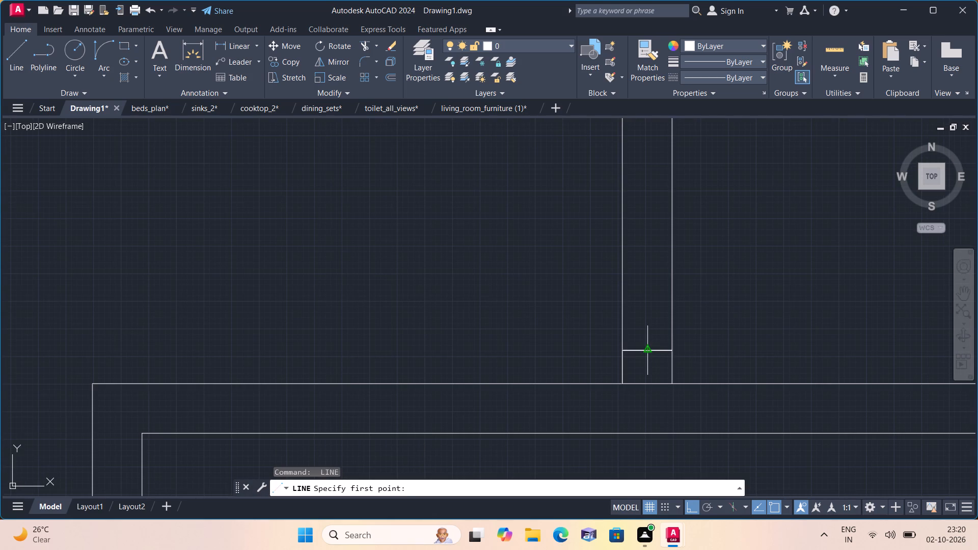
click(647, 349)
text(2")
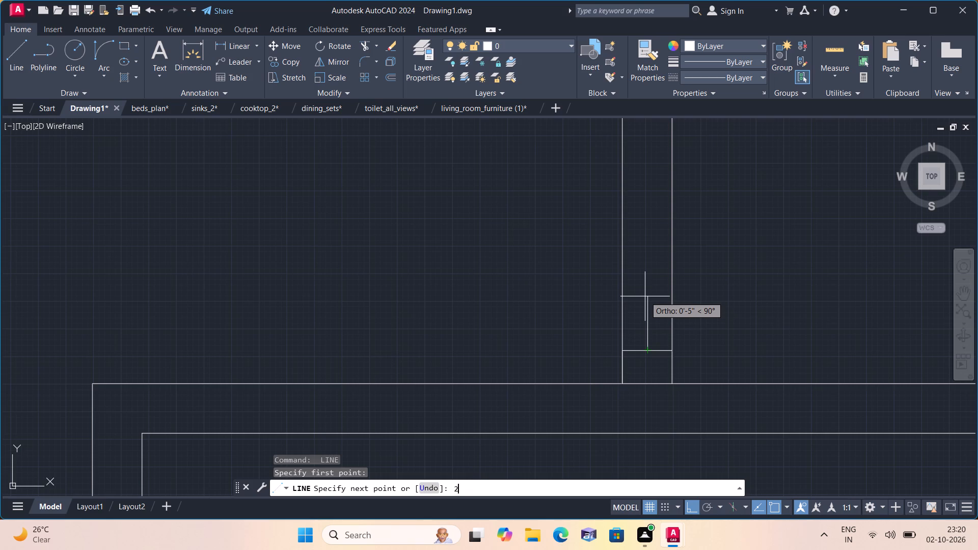
key(space)
text(2')
key(space)
middle_drag(637, 203, 656, 404)
scroll(635, 207, down, 1)
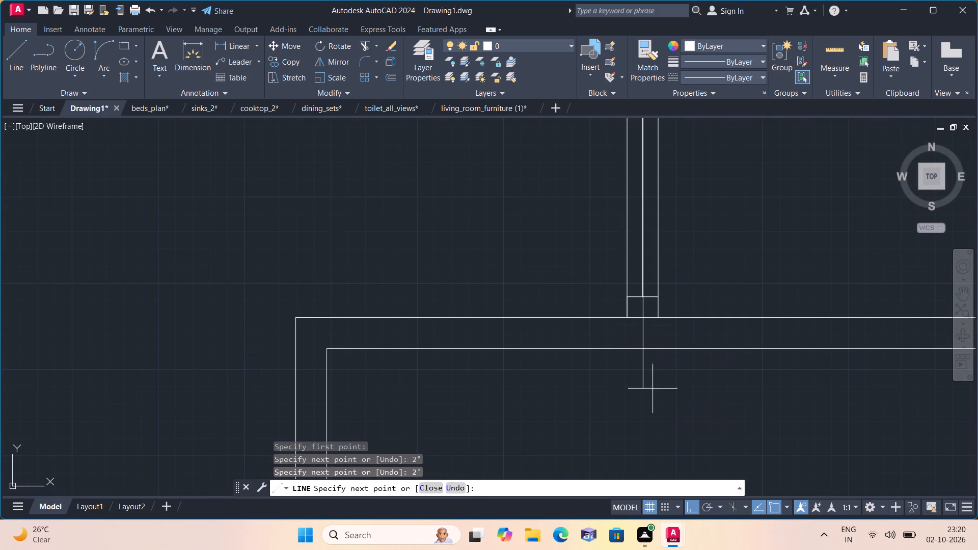
middle_drag(638, 281, 644, 477)
text(2")
key(space)
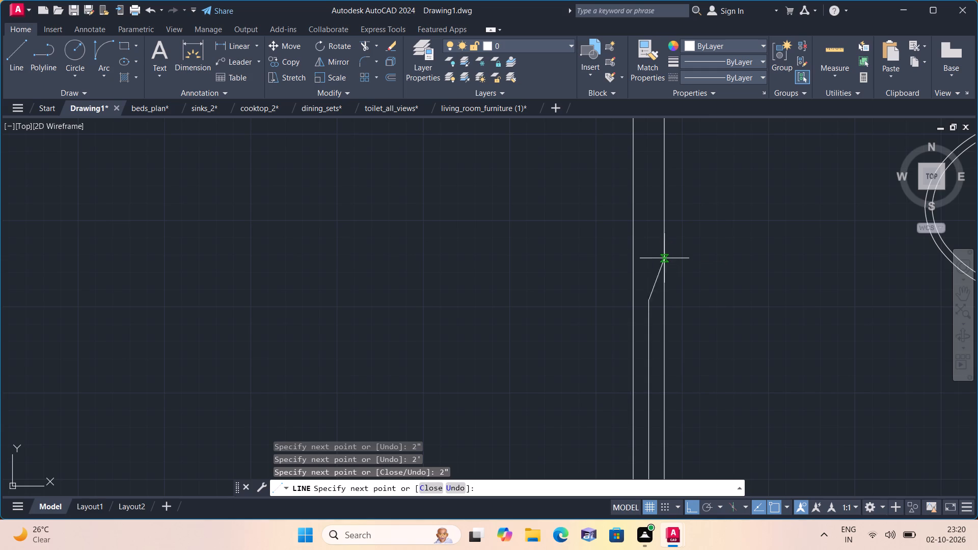
Draw the opening's upper jamb from the centre line's top end across to both faces of the toilet partition.
click(665, 301)
key(space)
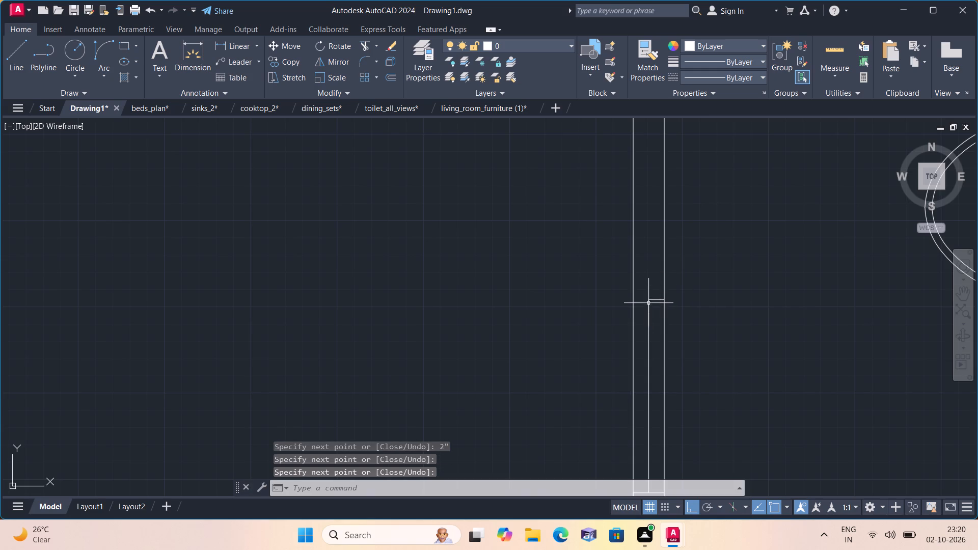
key(space)
click(647, 300)
click(633, 301)
key(space)
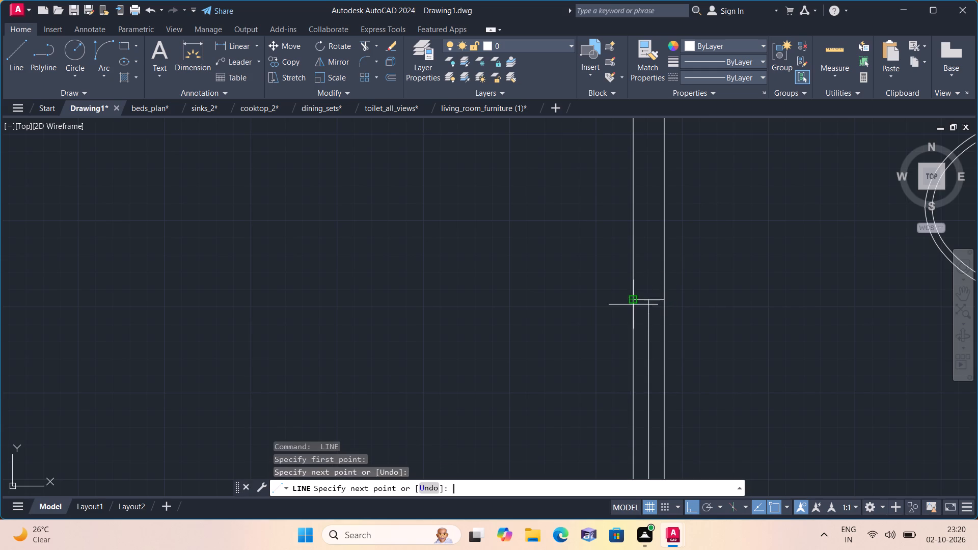
Erase the 2' middle segment and the 3" construction line on the partition's outer face.
middle_drag(649, 344, 604, 236)
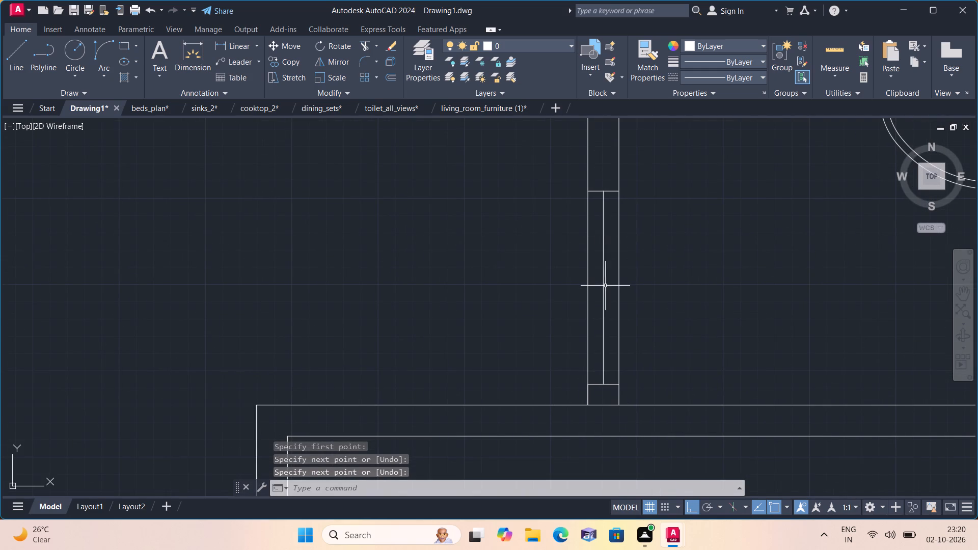
click(603, 283)
key(Delete)
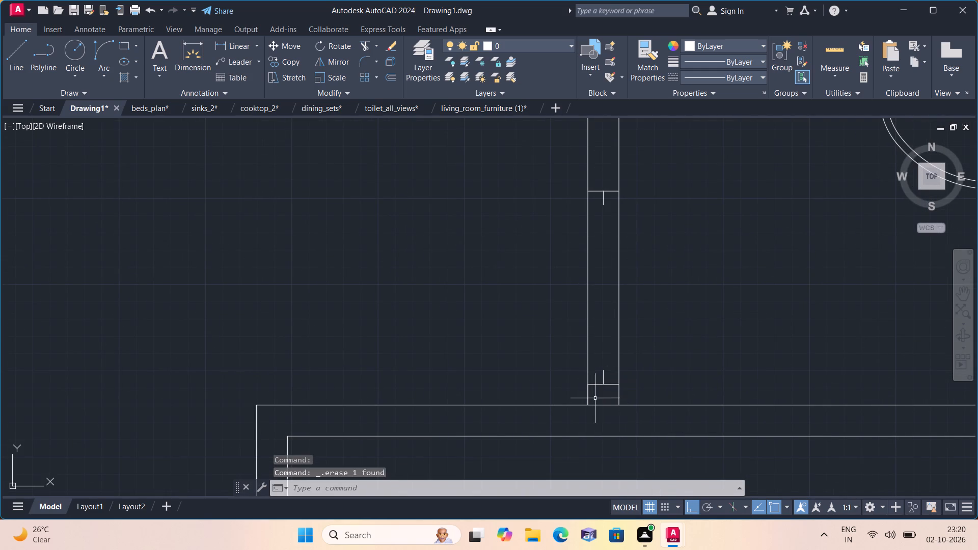
click(587, 394)
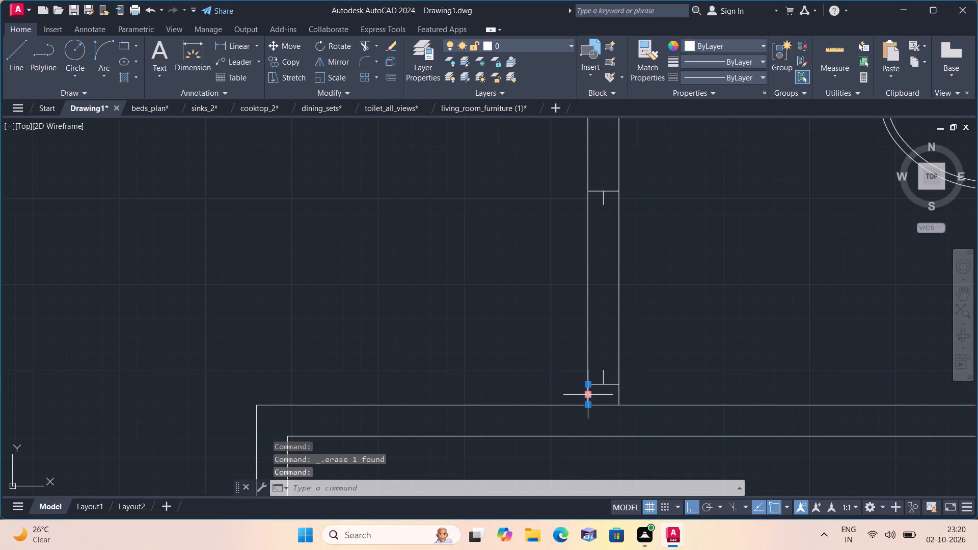
key(Delete)
Draw the 2' toilet door leaf horizontally into the toilet from the tip of the lower 2" stub.
text(l)
key(space)
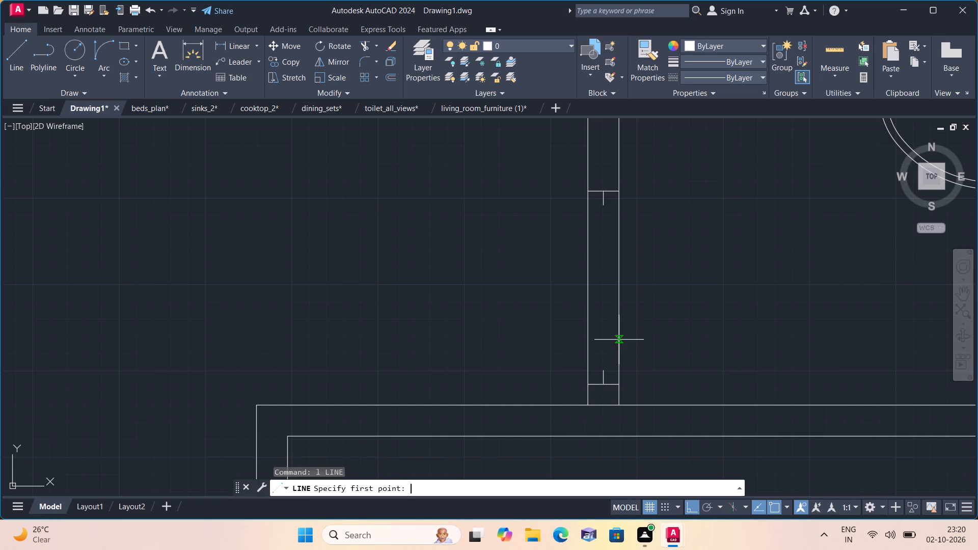
click(603, 371)
text(2')
key(space)
key(Escape)
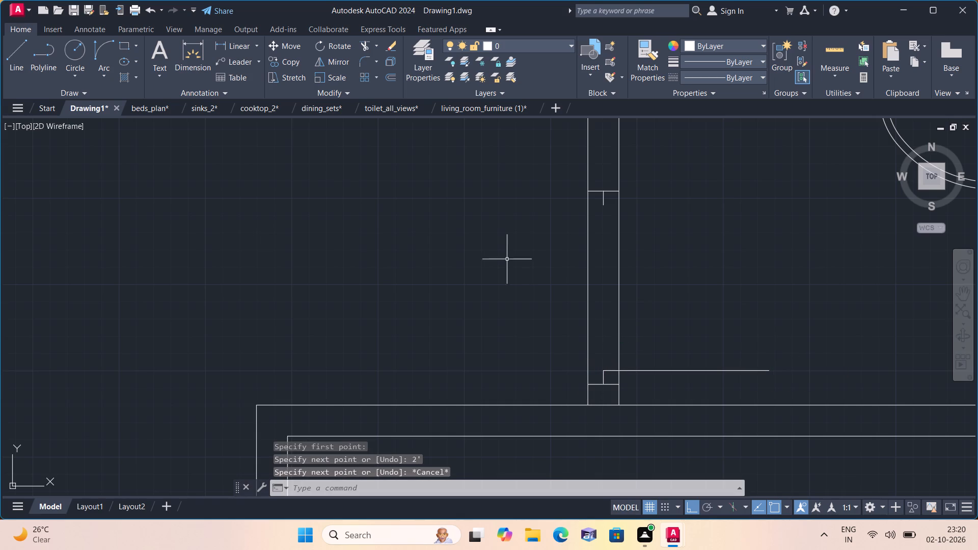
Draw the toilet door swing as a start-end-direction arc from the leaf's free end to the upper stub's tip.
click(106, 74)
click(145, 229)
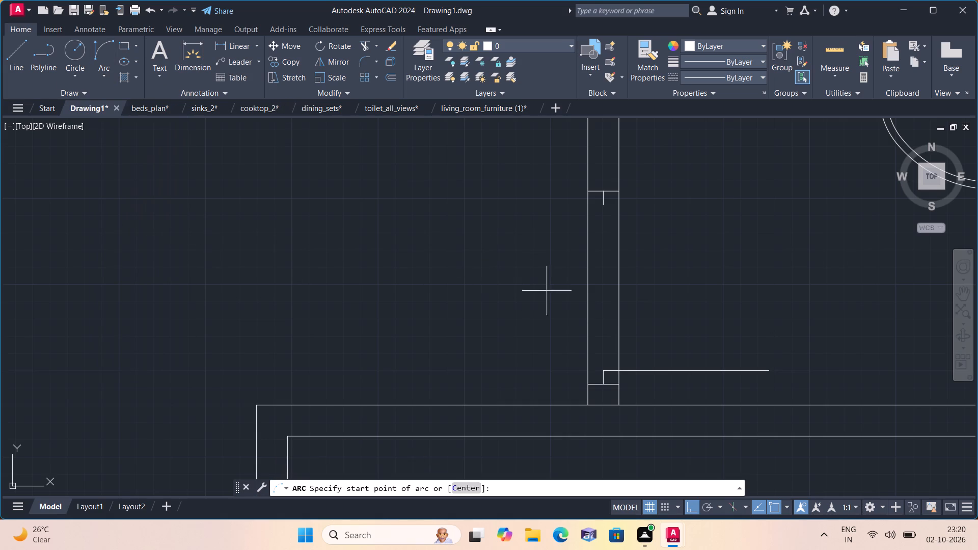
click(769, 370)
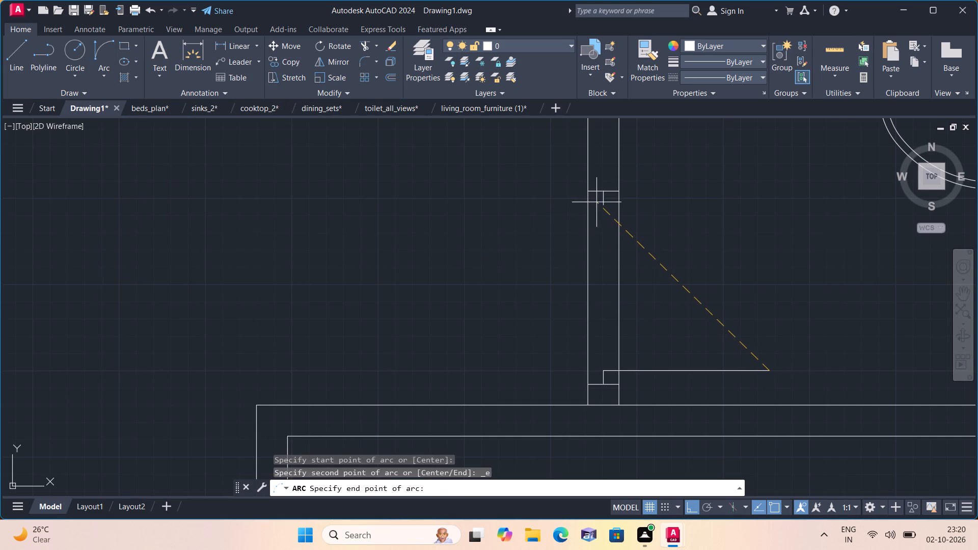
click(604, 207)
click(691, 212)
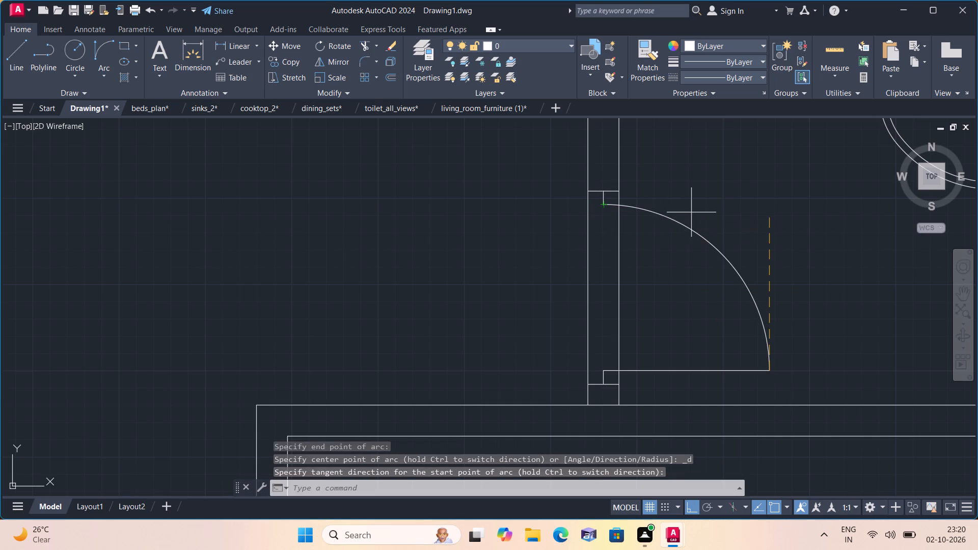
In the room below the toilet, draw a line 2" up from the lower-left inner corner and across the wall thickness.
scroll(691, 212, down, 3)
middle_drag(676, 296, 611, 176)
scroll(667, 292, down, 1)
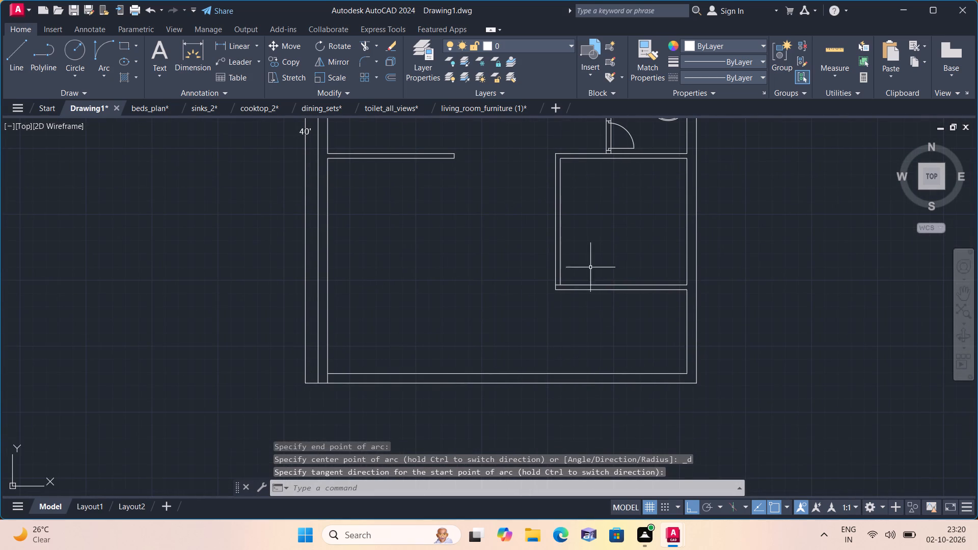
scroll(568, 270, up, 1)
key(l)
key(space)
scroll(546, 300, up, 2)
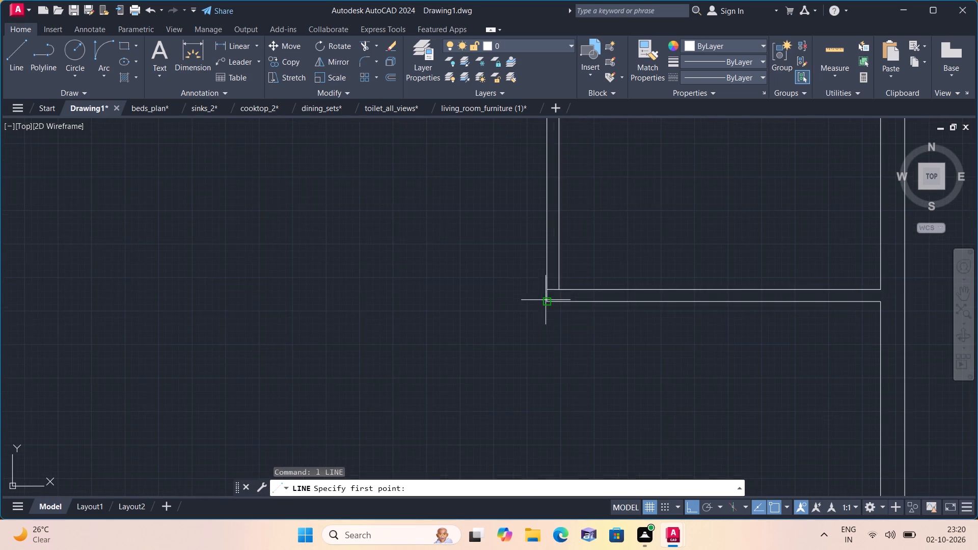
scroll(556, 286, up, 2)
click(563, 291)
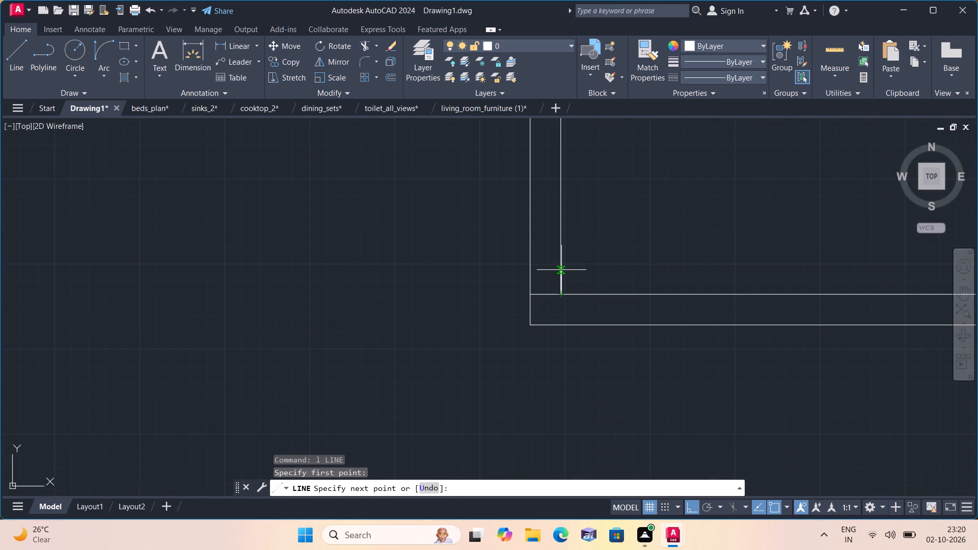
text(2")
key(space)
click(531, 279)
key(space)
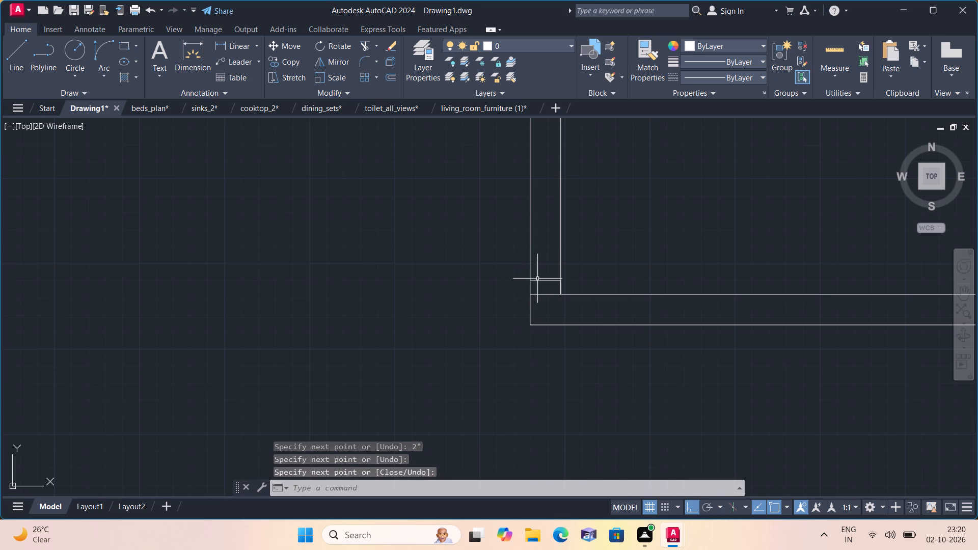
Draw consecutive 2", 2' and 2" segments up the middle of this room's left wall, starting at the cross line's midpoint.
key(space)
click(544, 281)
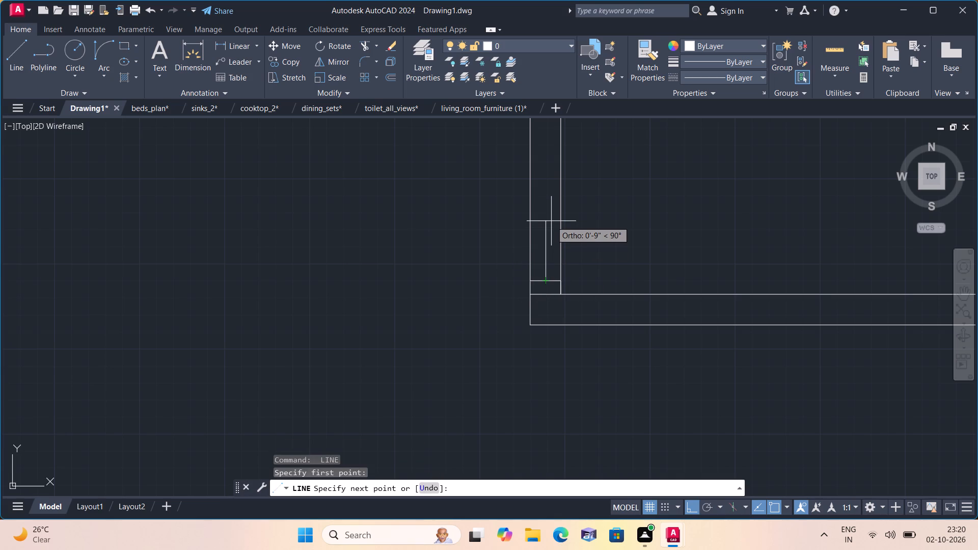
key(2)
key(shift+quotedbl)
key(space)
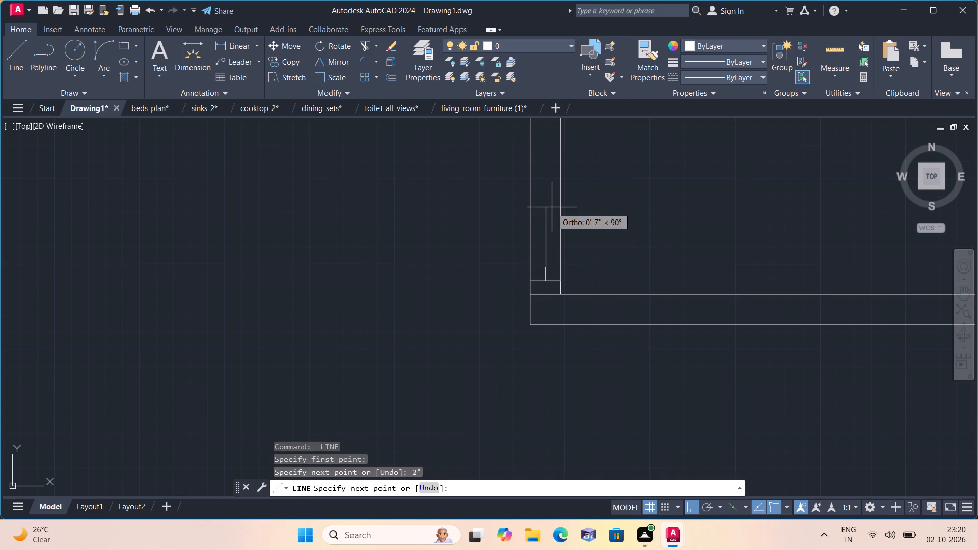
middle_drag(552, 207, 587, 374)
text(2')
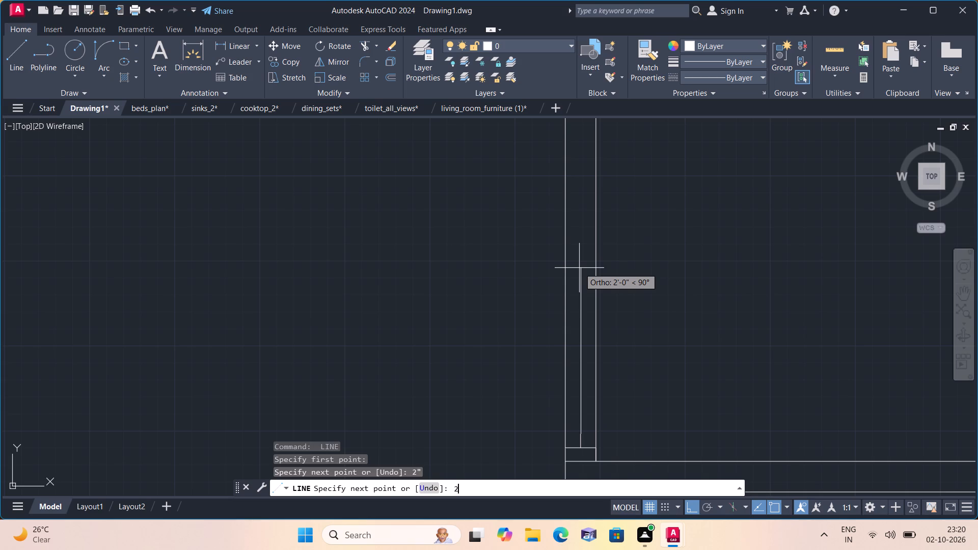
key(space)
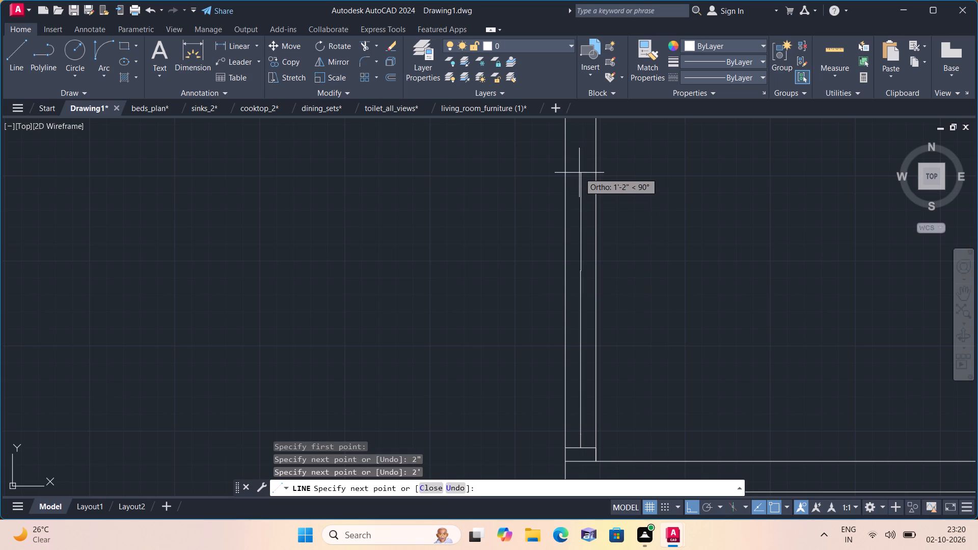
text(2")
key(space)
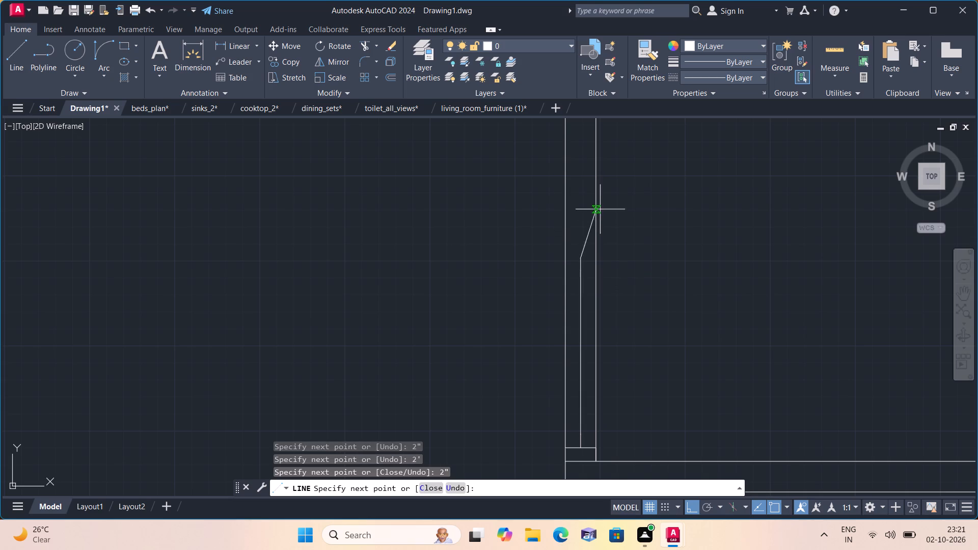
Draw this opening's upper jamb from the centre line's top end across to both faces of the wall.
click(593, 258)
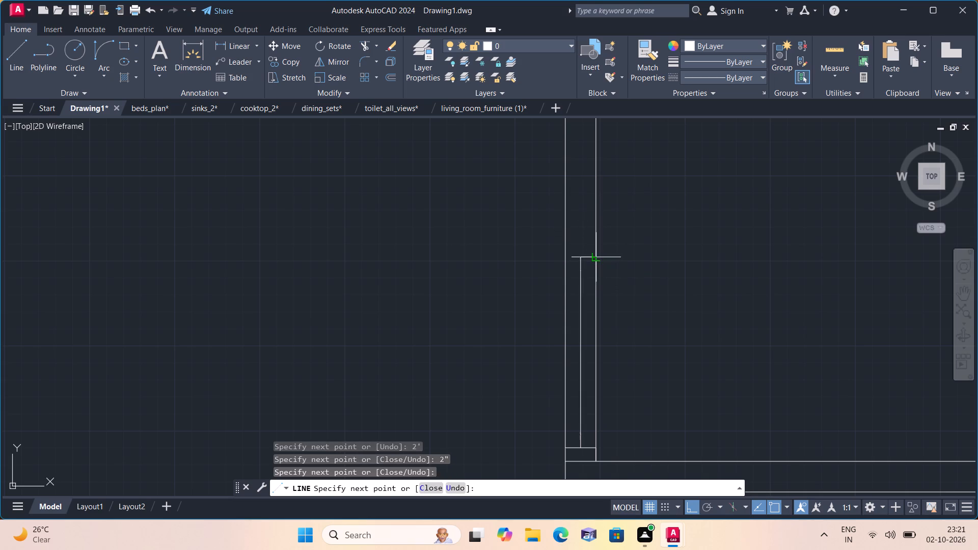
key(space)
scroll(579, 265, up, 1)
key(space)
click(581, 254)
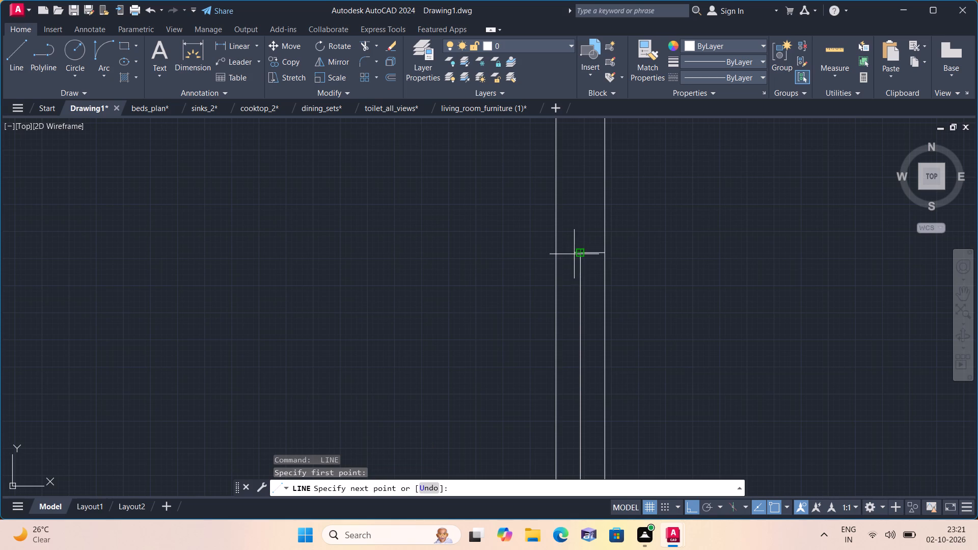
click(554, 255)
key(space)
Delete the 2' centre segment of the lower room's door opening and the 2" helper line at the inner corner.
middle_drag(582, 287, 576, 285)
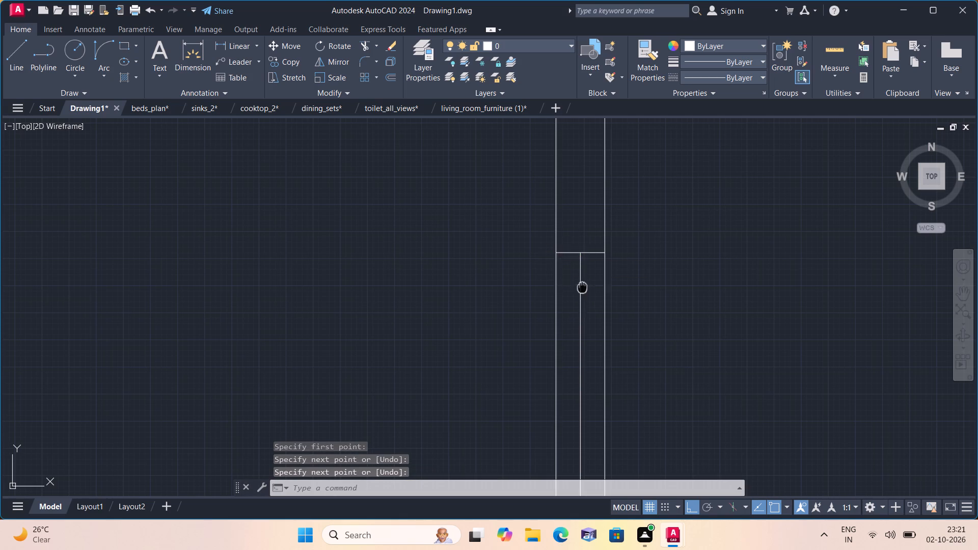
middle_drag(576, 285, 567, 240)
click(562, 263)
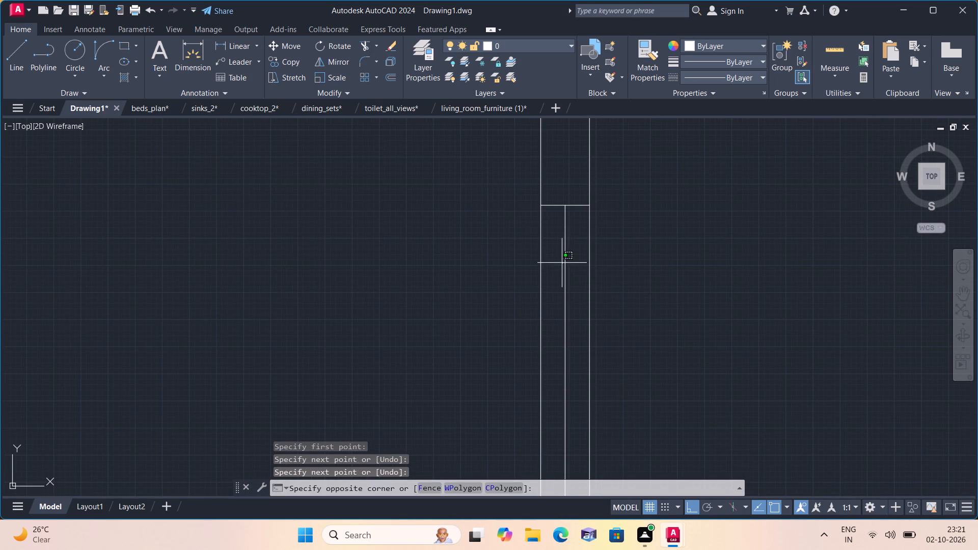
click(561, 264)
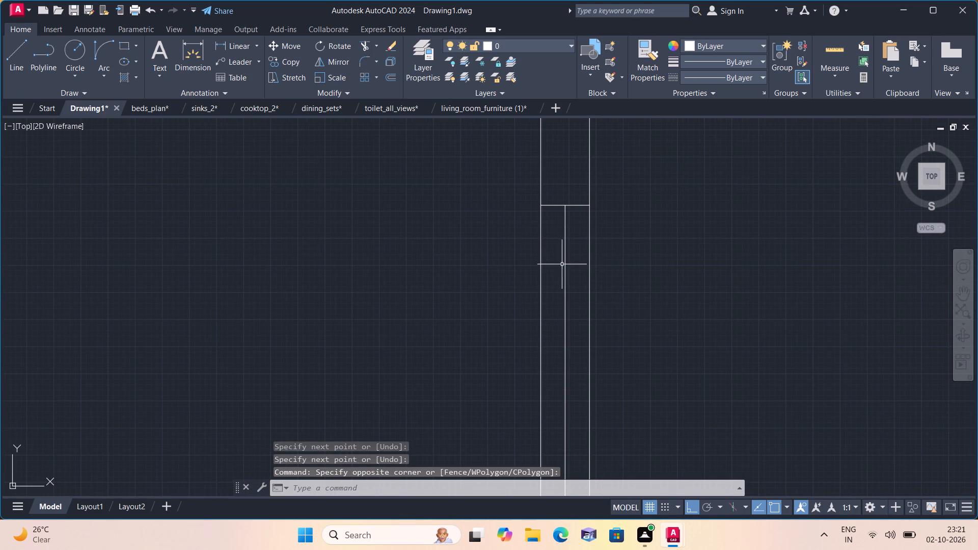
click(564, 266)
scroll(564, 266, down, 1)
middle_drag(564, 266, 556, 173)
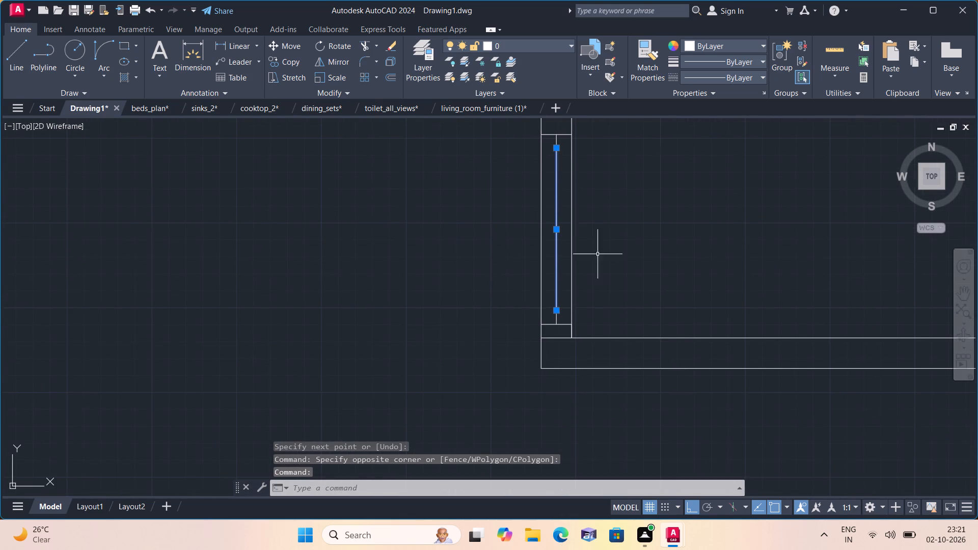
scroll(575, 330, up, 2)
click(562, 328)
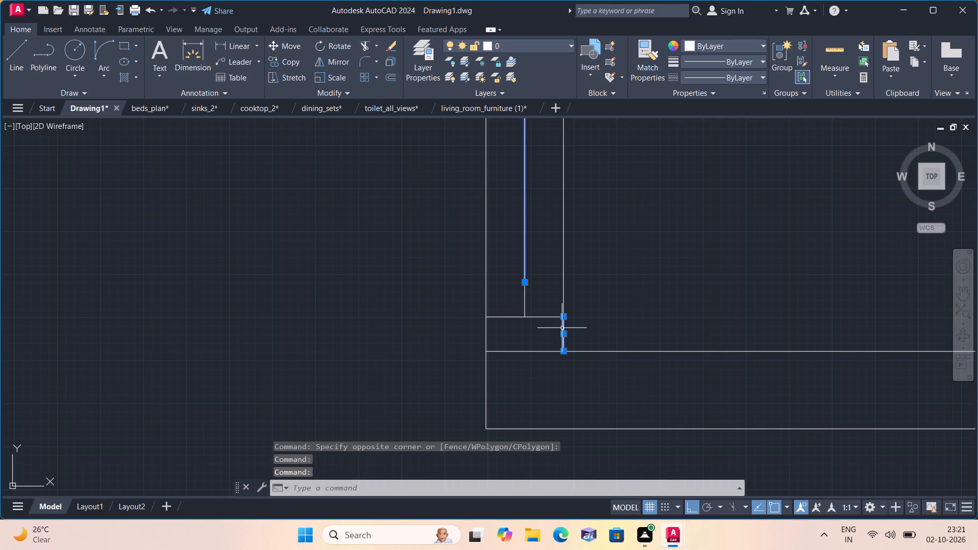
key(Delete)
Draw a 2' horizontal door leaf into the lower room from the free end of the opening's lower stub.
scroll(562, 328, down, 2)
text(l)
key(space)
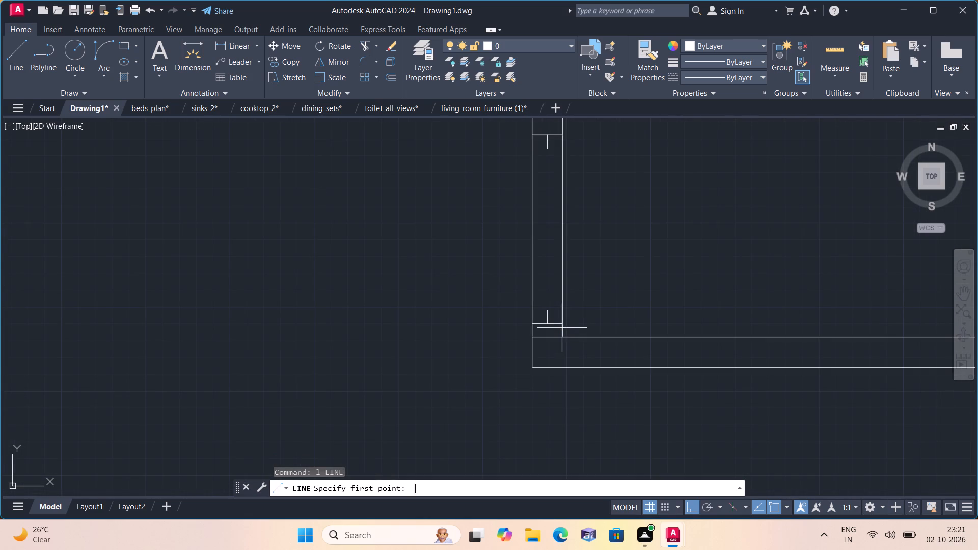
click(550, 309)
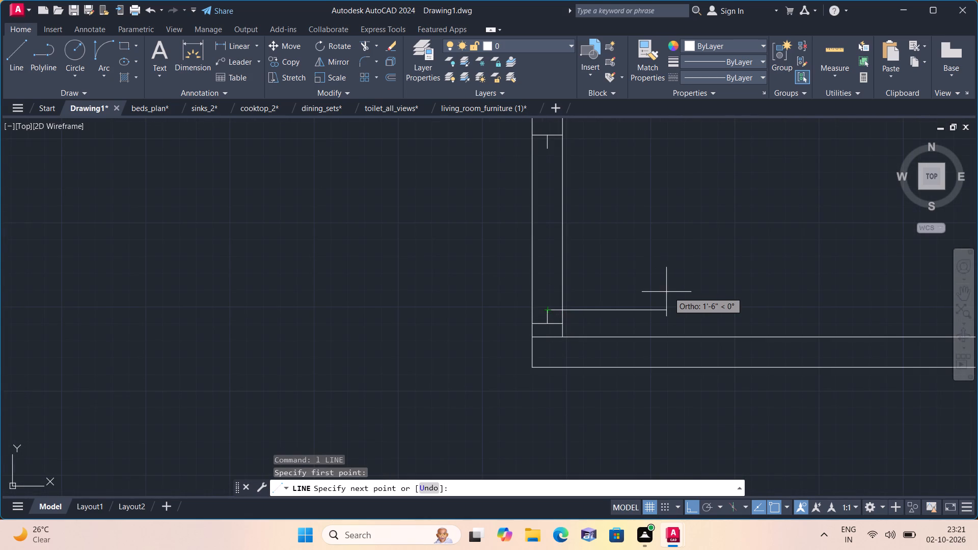
text(2')
key(space)
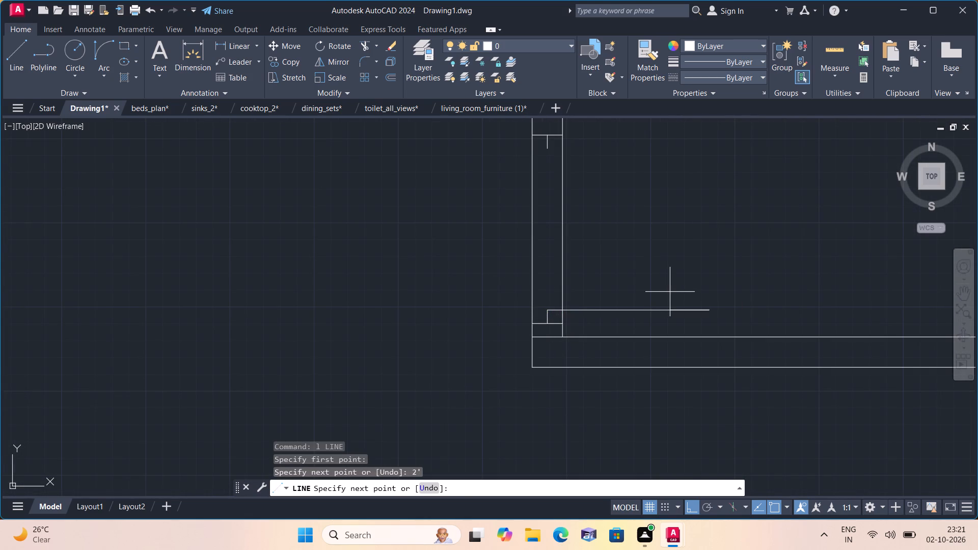
key(Escape)
Draw this door's swing as a start-end-direction arc from the leaf's free end to the upper stub's tip.
scroll(324, 209, down, 1)
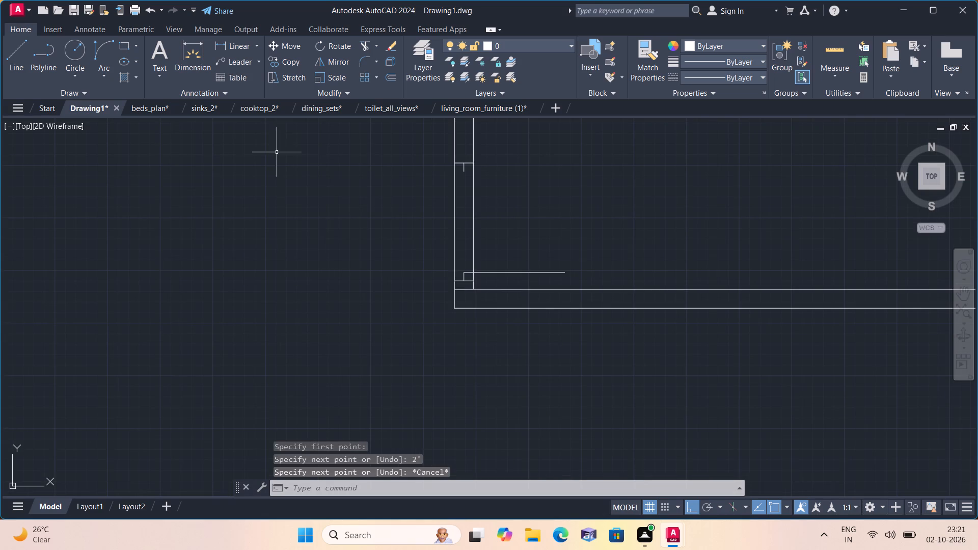
click(105, 75)
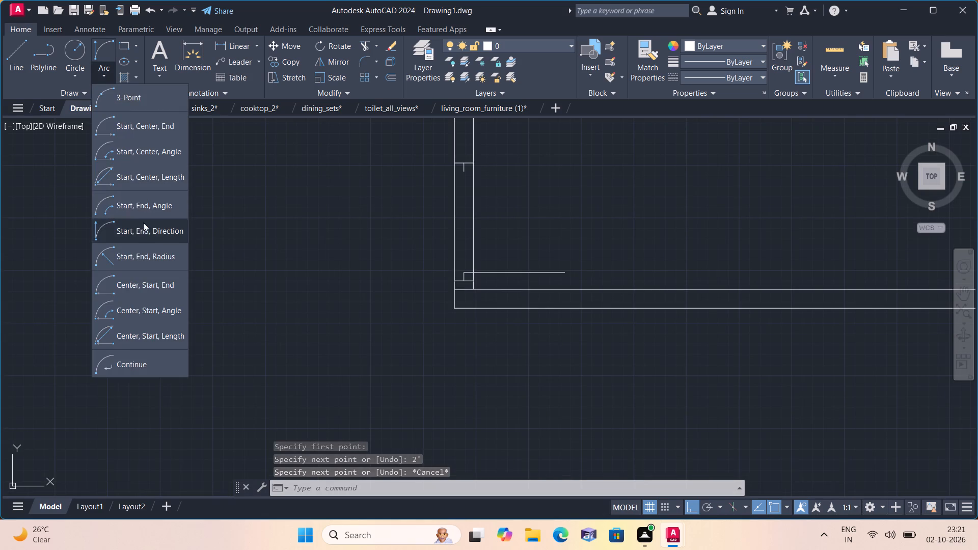
click(143, 231)
scroll(512, 251, up, 1)
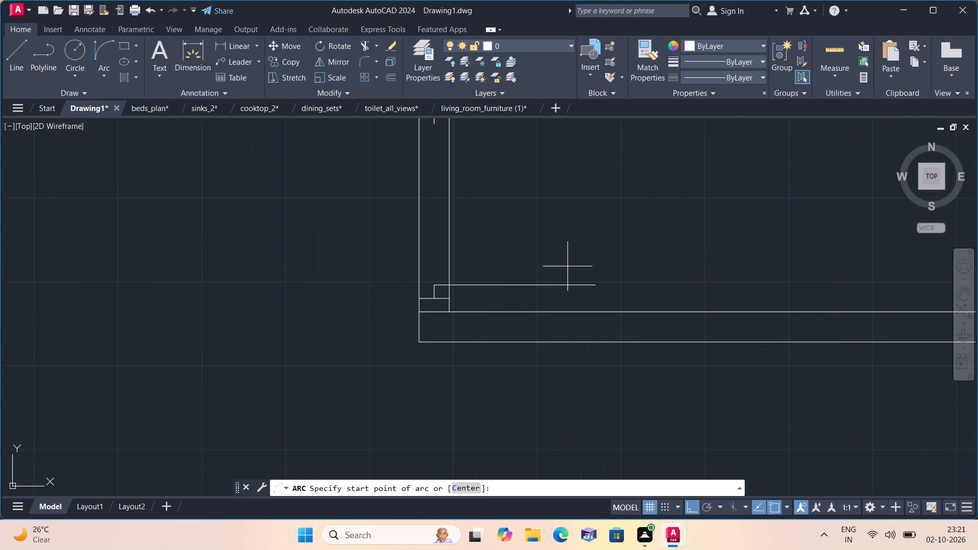
click(596, 287)
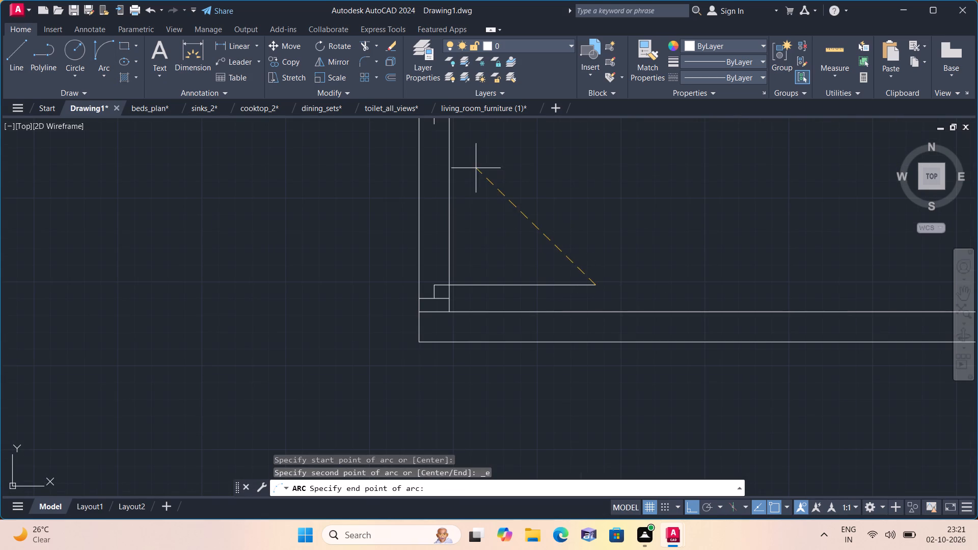
middle_drag(460, 157, 477, 233)
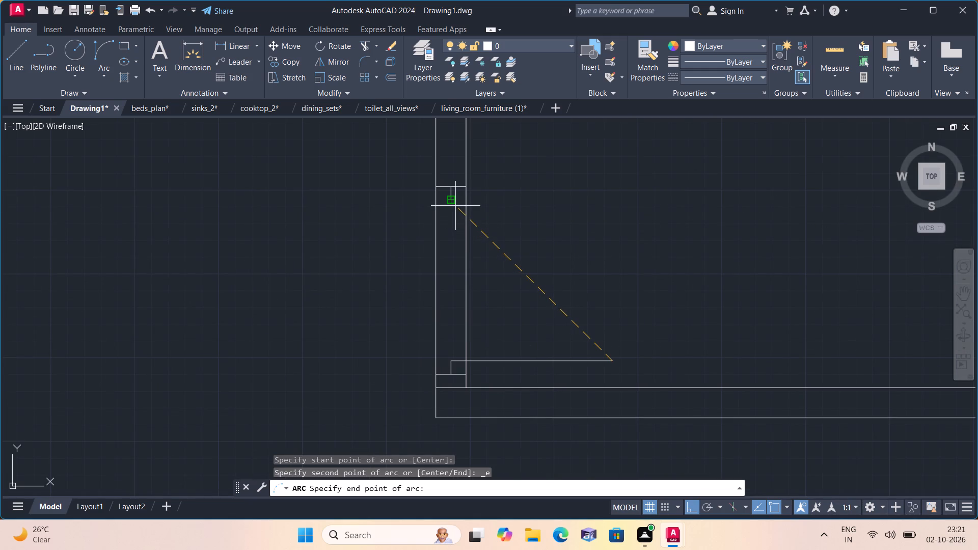
click(451, 202)
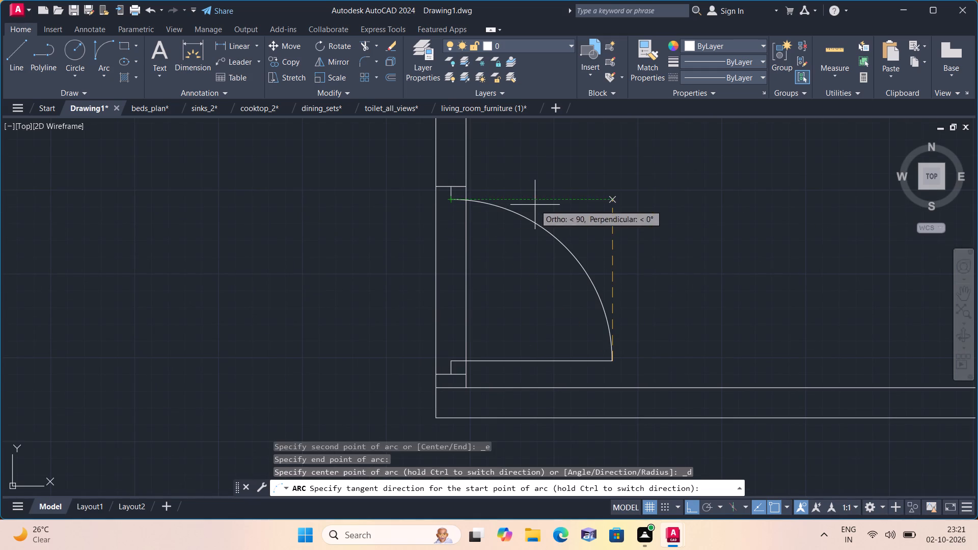
click(535, 205)
At the plan's lower-left inner corner, draw a line 3" right along the bottom wall and across the wall thickness.
scroll(542, 212, down, 3)
middle_drag(397, 301, 602, 277)
scroll(396, 301, down, 1)
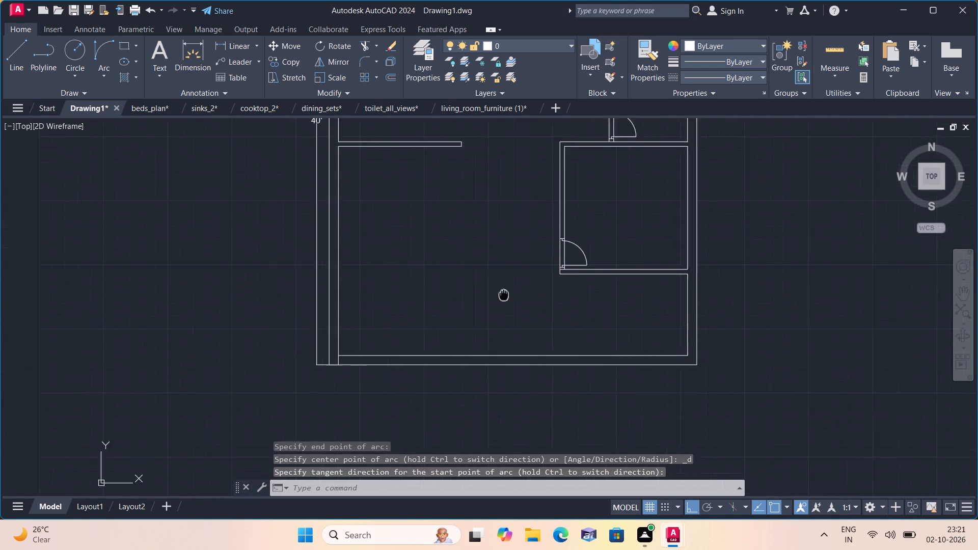
middle_drag(602, 277, 682, 259)
scroll(514, 313, up, 2)
key(l)
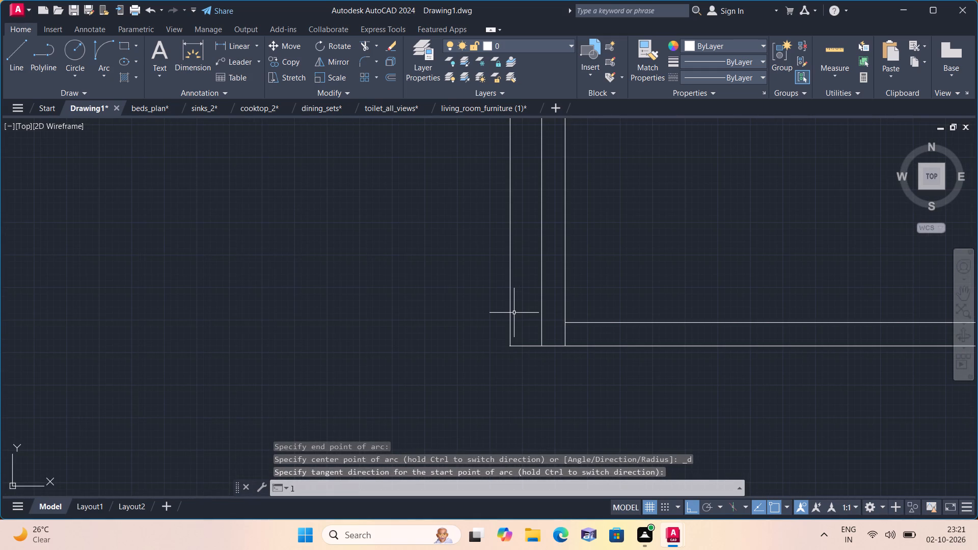
key(space)
scroll(597, 326, up, 2)
click(508, 318)
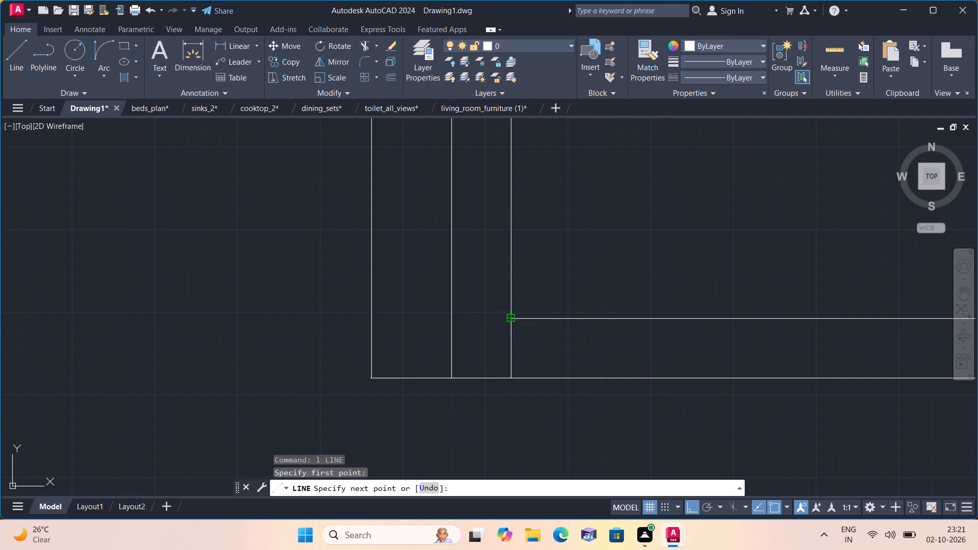
text(3")
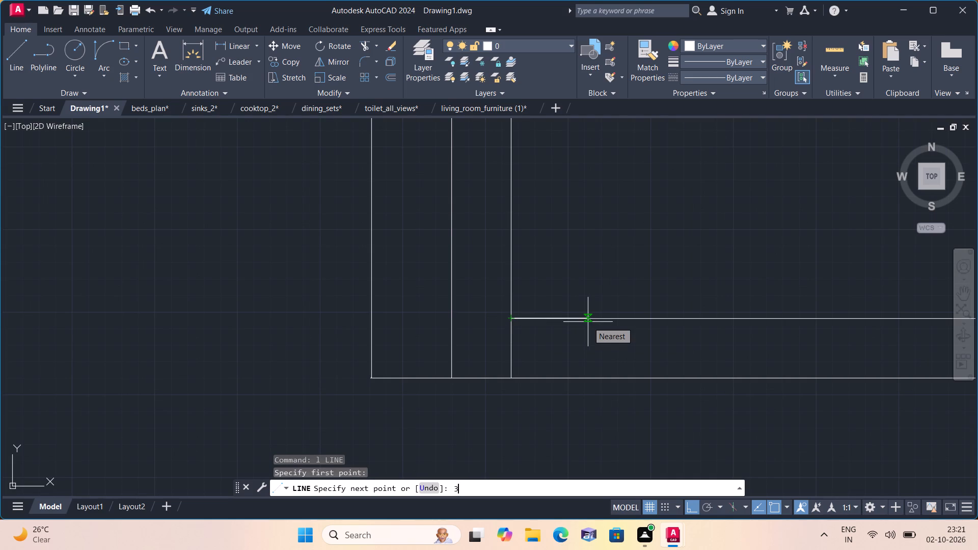
key(space)
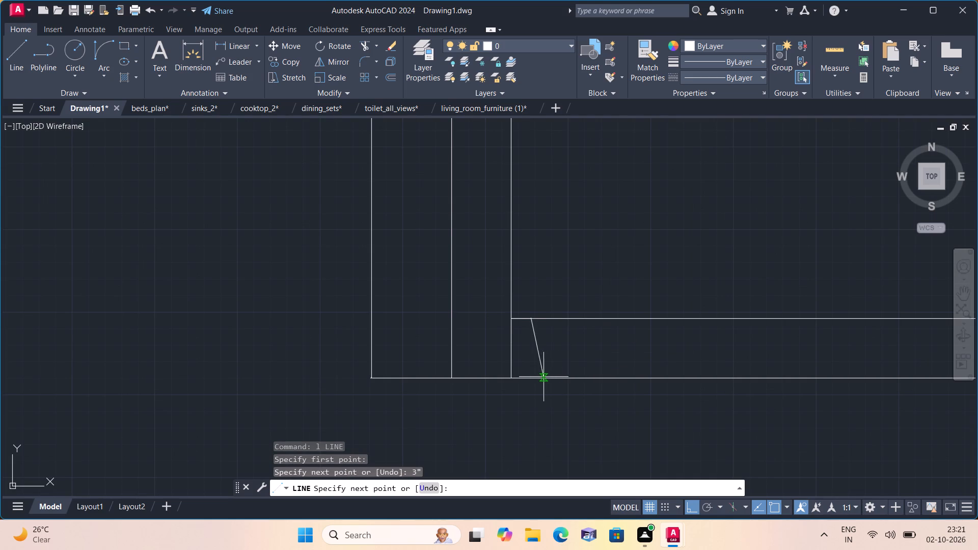
click(532, 377)
key(space)
Draw consecutive 2", 3' and 2" segments rightward along the middle of the bottom wall, starting at the cross line's midpoint.
key(space)
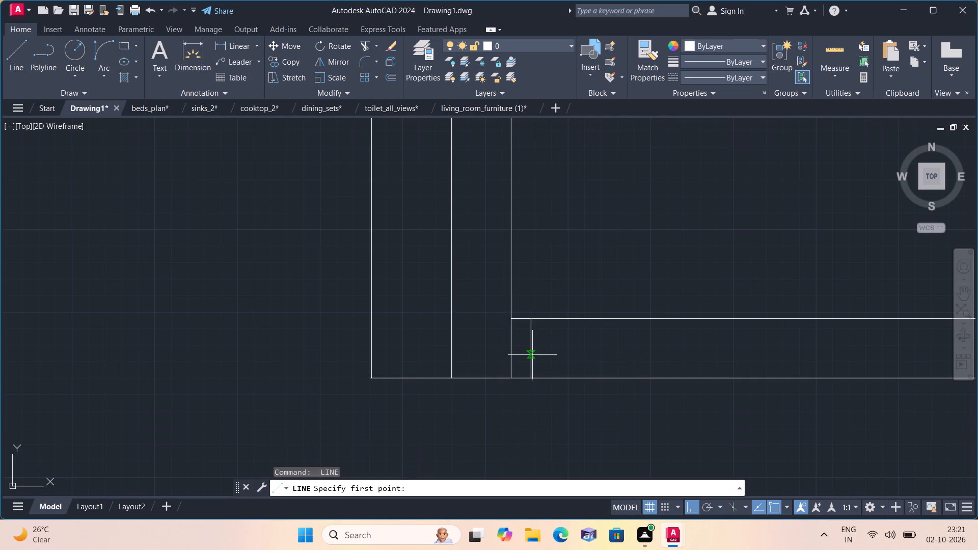
click(532, 346)
text(2")
key(space)
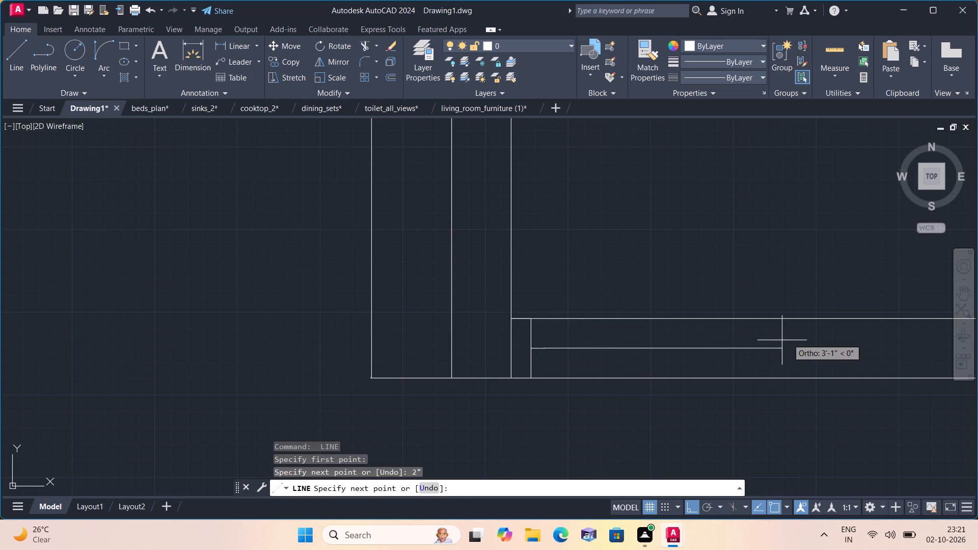
text(3')
key(space)
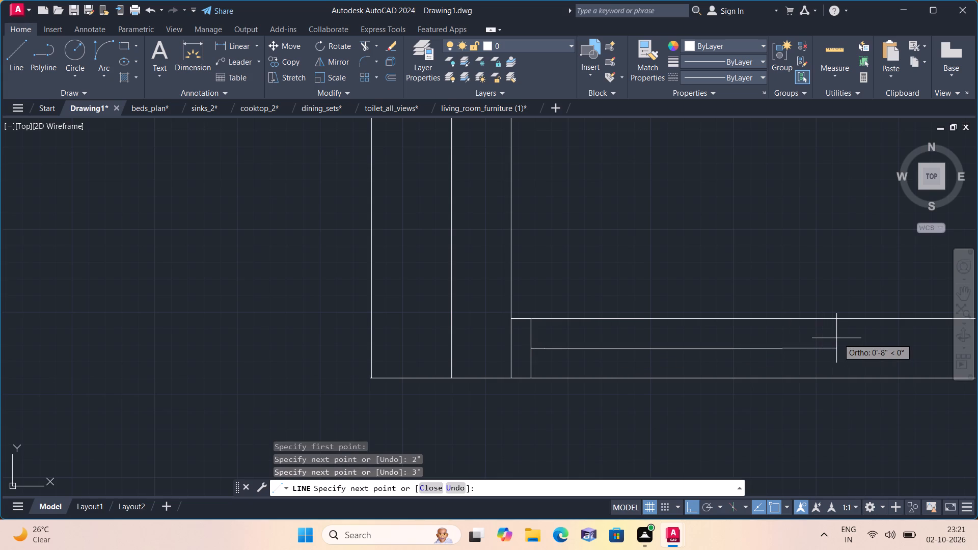
text(2")
key(space)
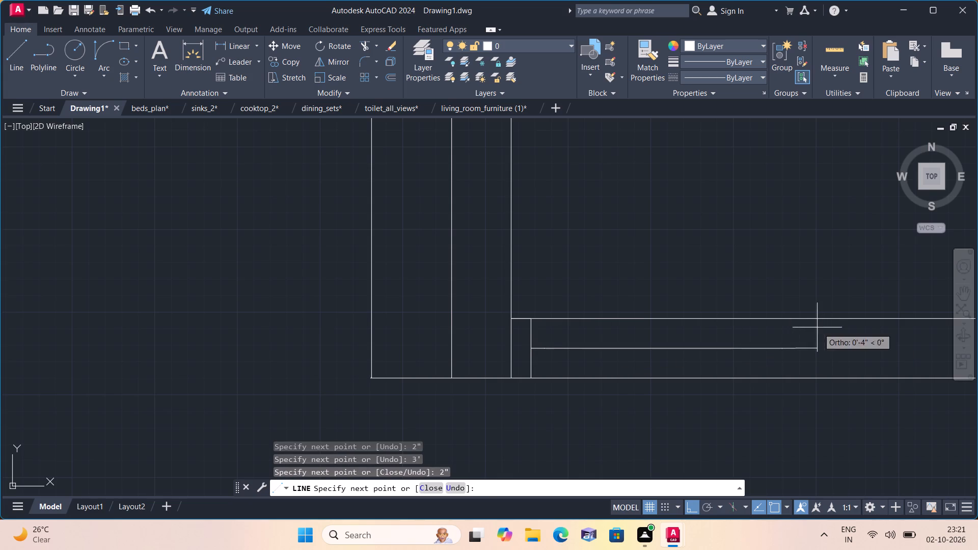
Draw the bottom-wall opening's right jamb from the centre line's end to both faces of the wall.
click(799, 316)
key(space)
key(space)
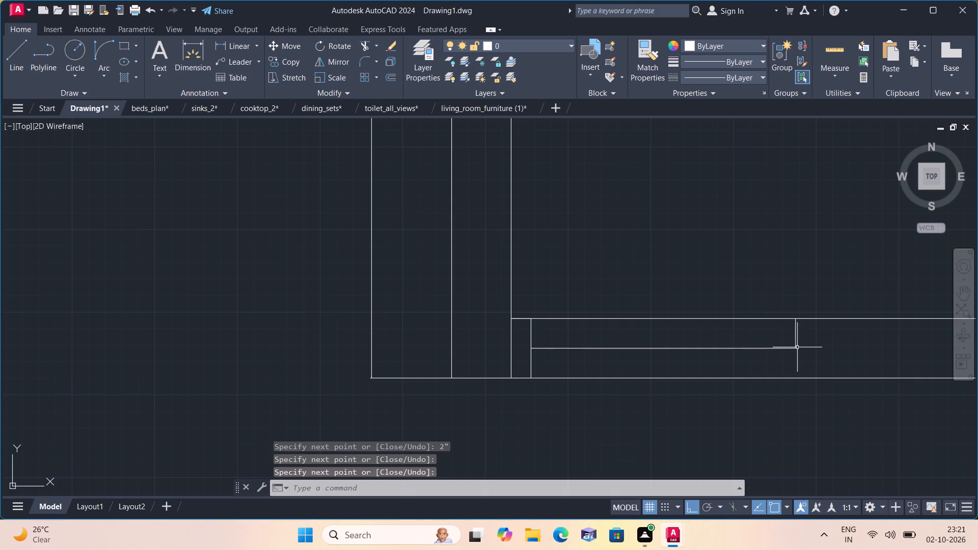
click(794, 347)
click(793, 379)
key(space)
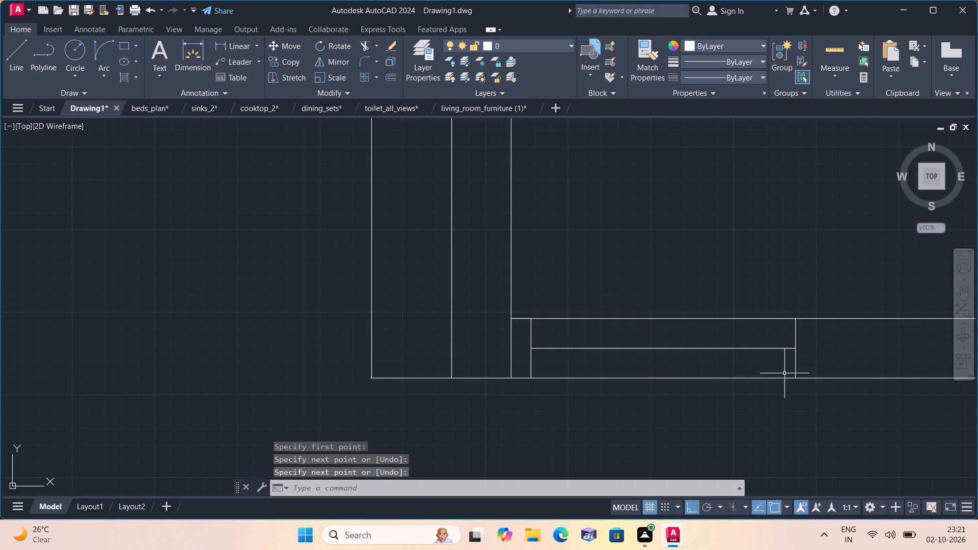
Delete the 3' centre segment of the bottom-wall opening and the 3" helper line at the inner corner.
click(756, 349)
key(Delete)
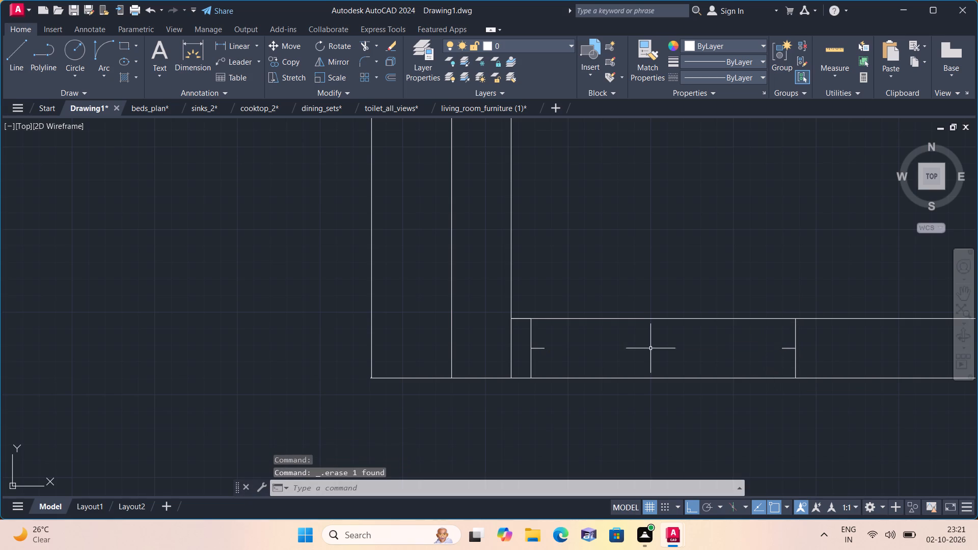
click(519, 319)
key(Delete)
Draw a 3' vertical door leaf upward from the free end of the bottom-wall opening's left stub.
text(l)
key(space)
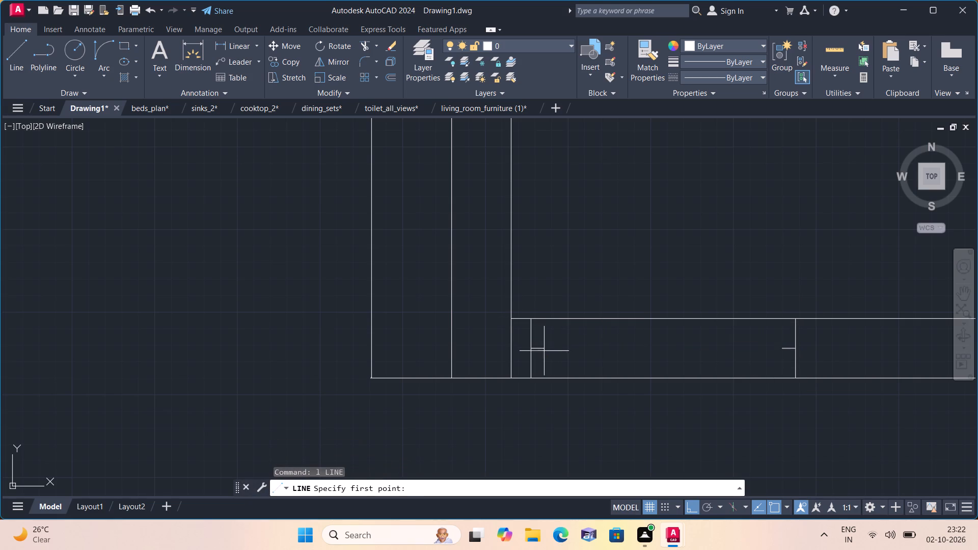
click(542, 348)
text(3')
key(space)
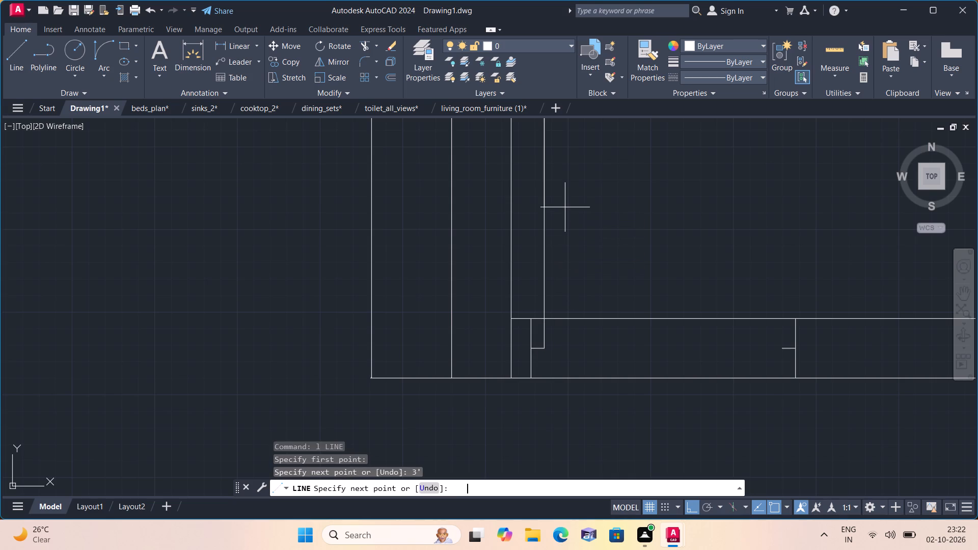
key(Escape)
Draw the bottom-wall door's swing as a start-end-direction arc from the leaf's upper end to the right stub's tip.
scroll(564, 207, down, 1)
middle_drag(562, 207, 557, 293)
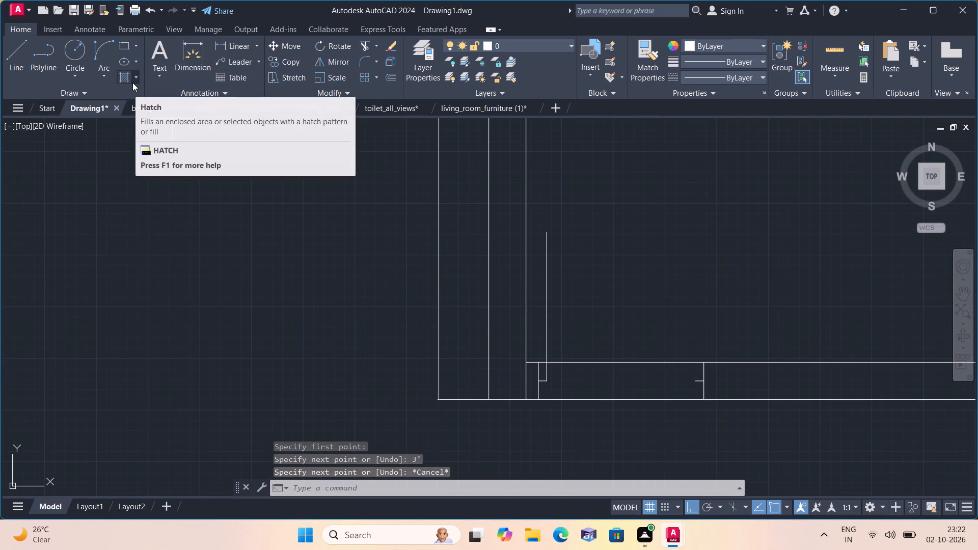
click(108, 76)
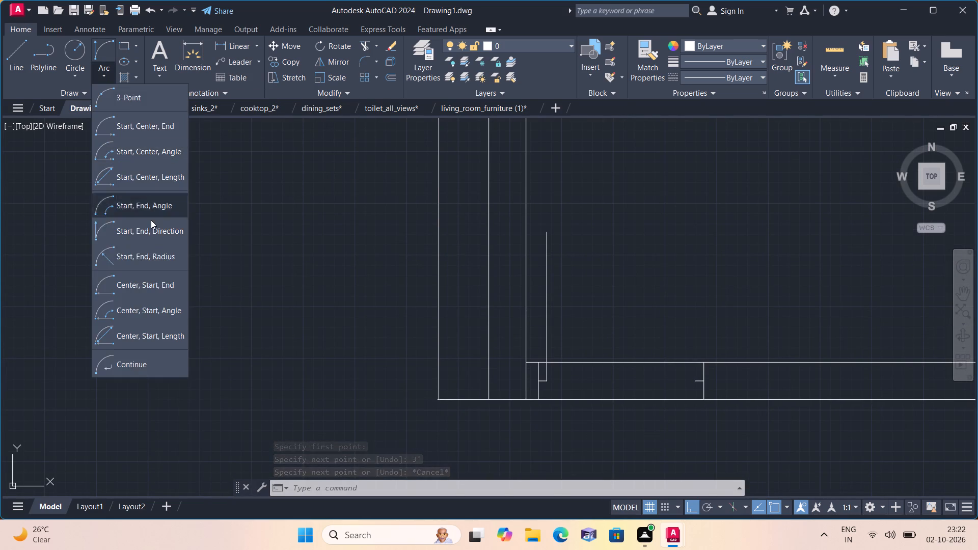
click(148, 227)
scroll(556, 240, up, 2)
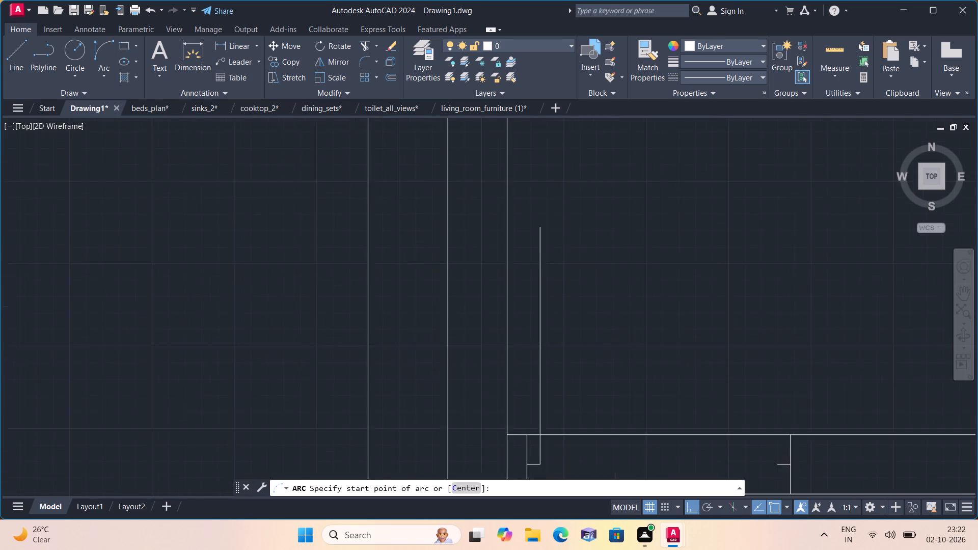
click(529, 218)
scroll(575, 260, down, 2)
middle_drag(588, 283, 585, 281)
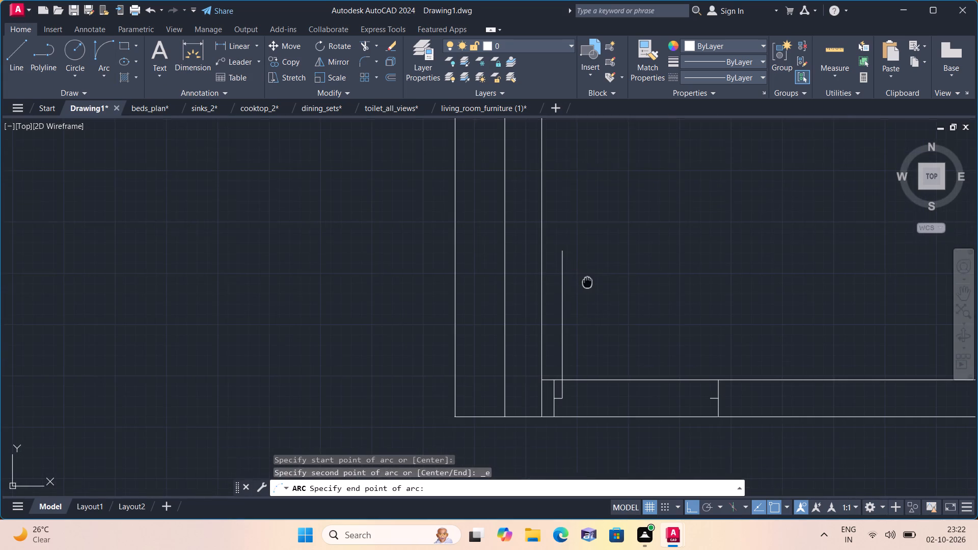
middle_drag(585, 281, 570, 235)
scroll(660, 320, up, 3)
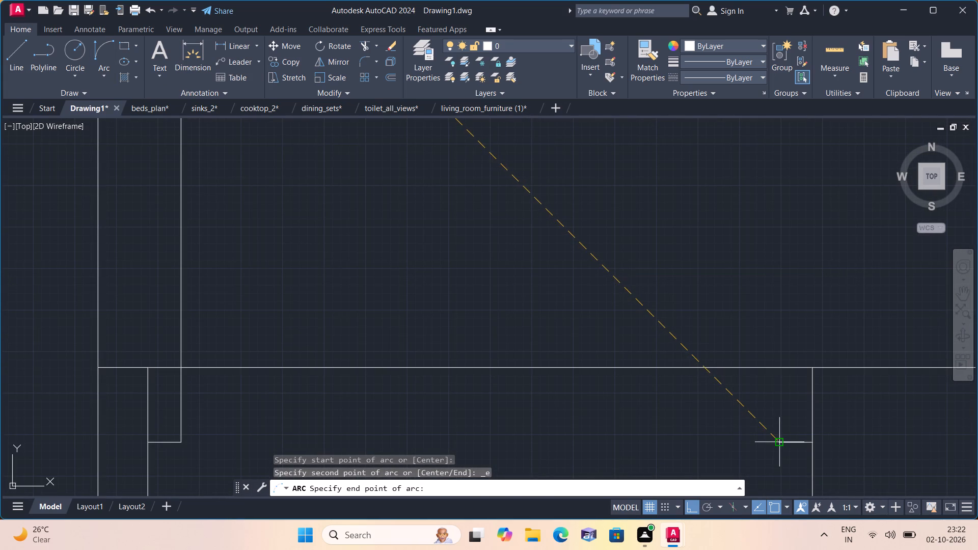
click(782, 444)
click(733, 294)
scroll(656, 282, down, 3)
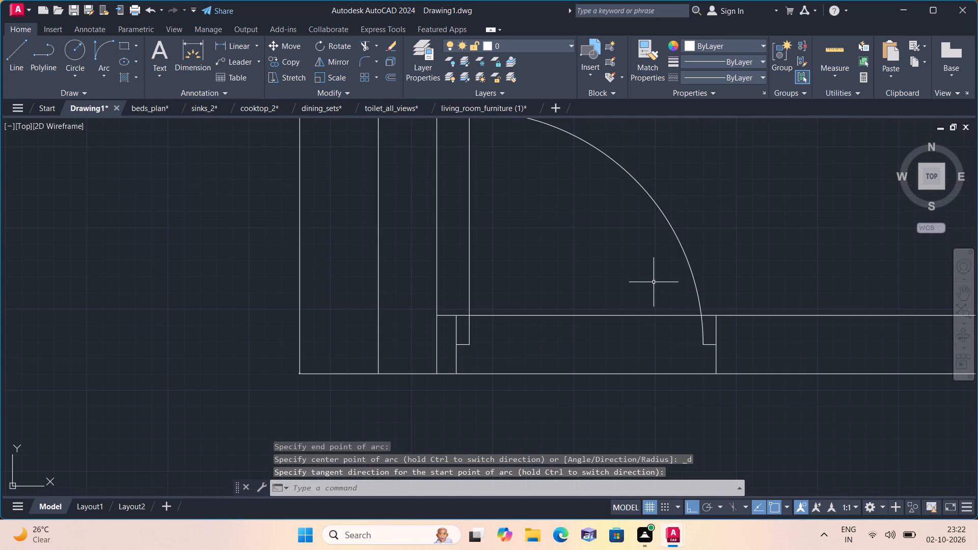
Offset the bottom-wall door's leaf line 1" to the right, toward its swing arc.
text(off 1")
key(space)
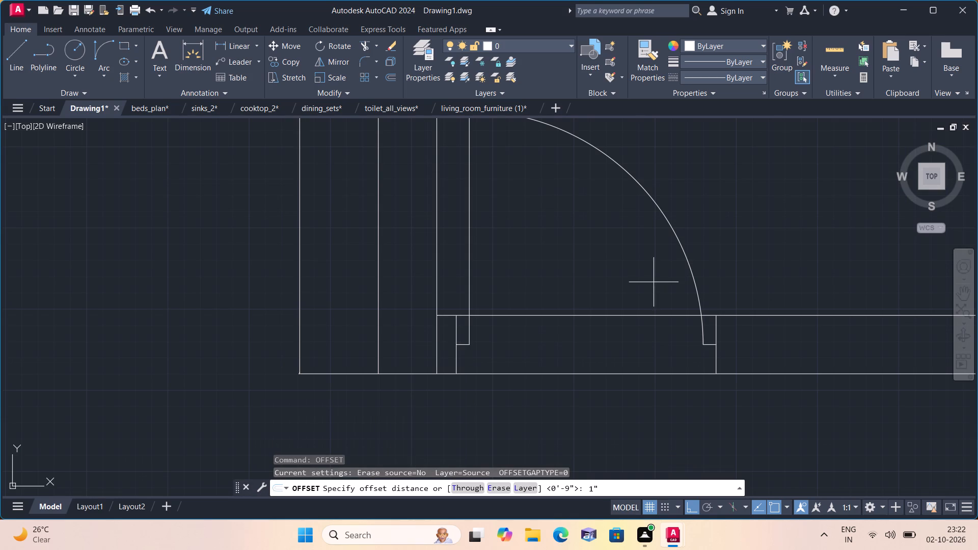
click(469, 218)
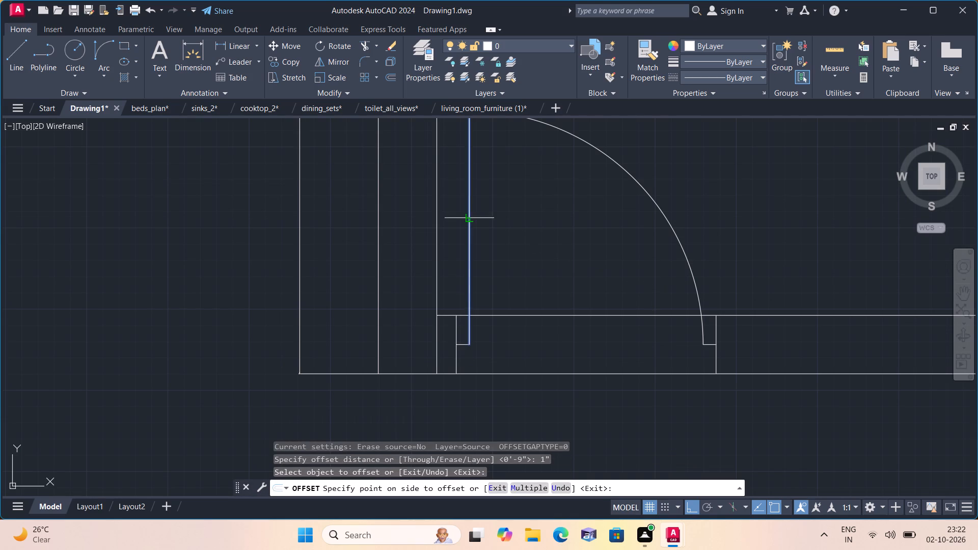
click(515, 226)
Offset the lower-room door's leaf line 1" upward, toward its swing arc.
scroll(528, 228, down, 1)
middle_drag(528, 228, 478, 312)
scroll(467, 316, down, 3)
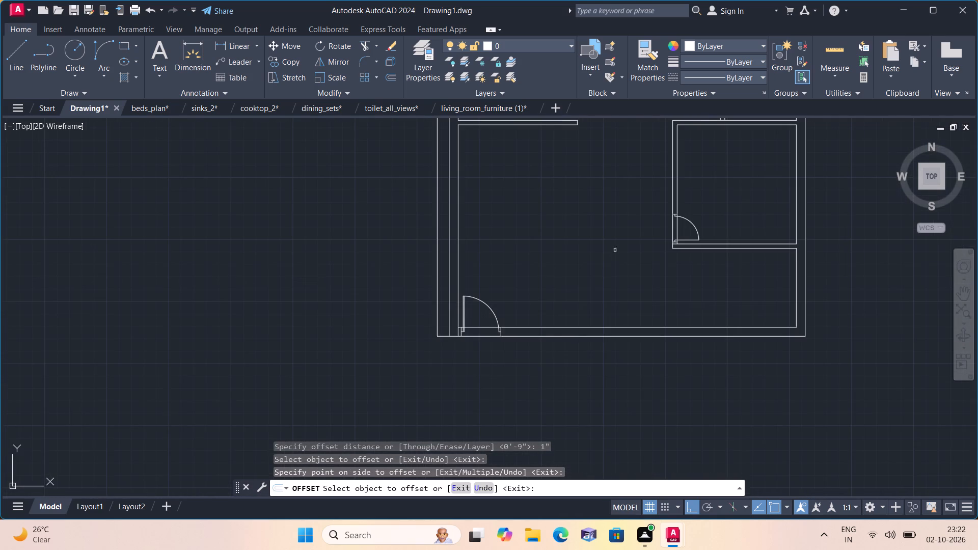
scroll(638, 237, up, 2)
scroll(751, 239, up, 1)
click(767, 244)
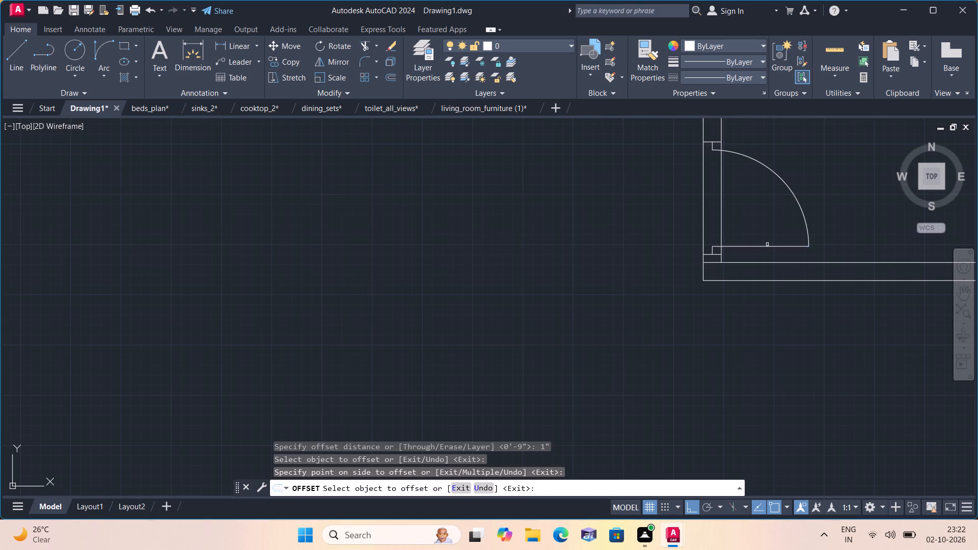
click(762, 224)
Offset the toilet door's leaf line 1" upward, toward its swing arc.
scroll(754, 216, down, 1)
middle_drag(754, 216, 742, 351)
scroll(741, 352, down, 2)
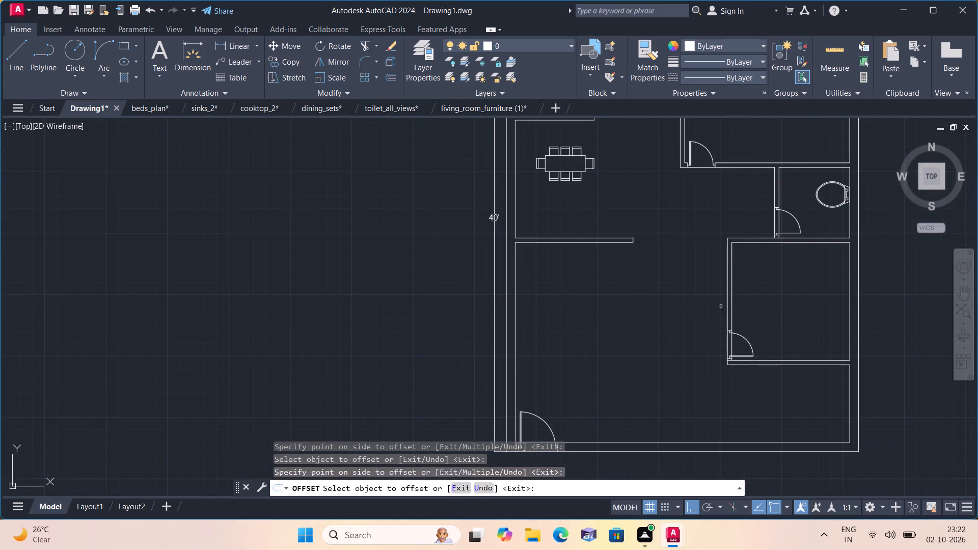
scroll(764, 210, up, 4)
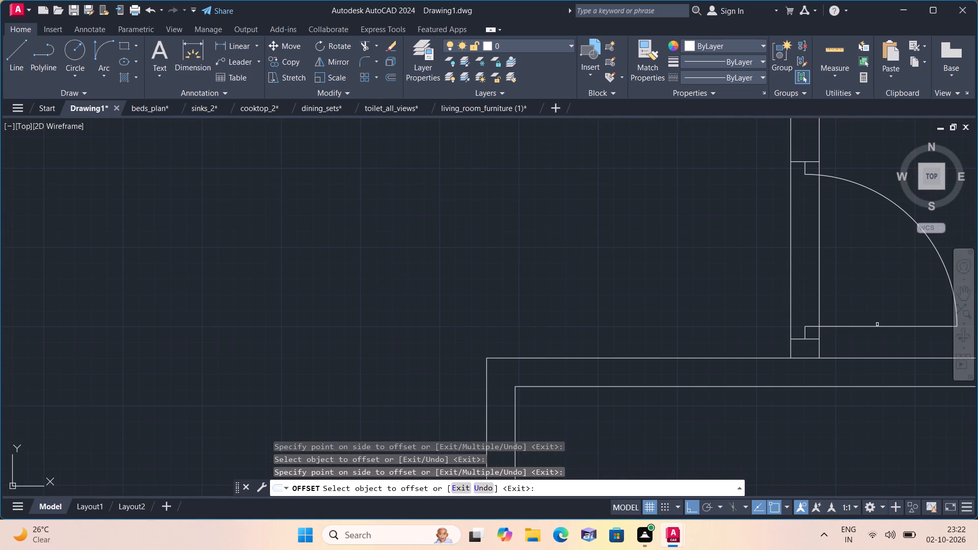
click(877, 324)
click(878, 328)
click(867, 296)
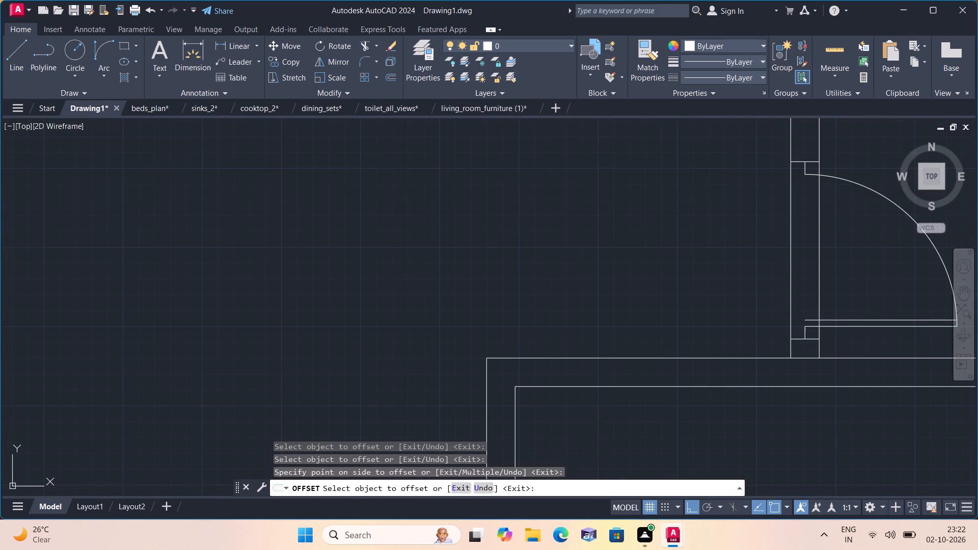
key(space)
Close the hinge end of the toilet door's leaf with a short line between its two parallel lines.
text(l)
key(space)
scroll(816, 324, up, 2)
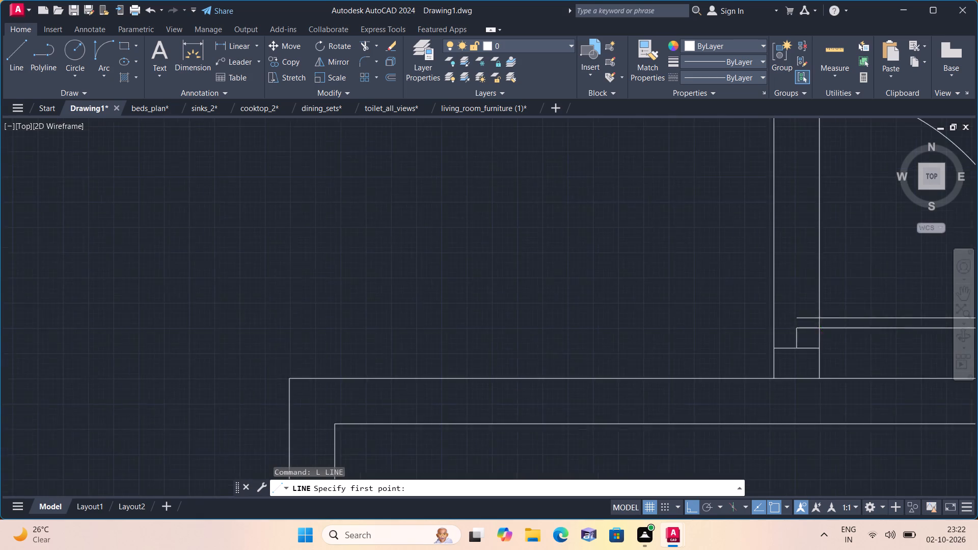
click(781, 312)
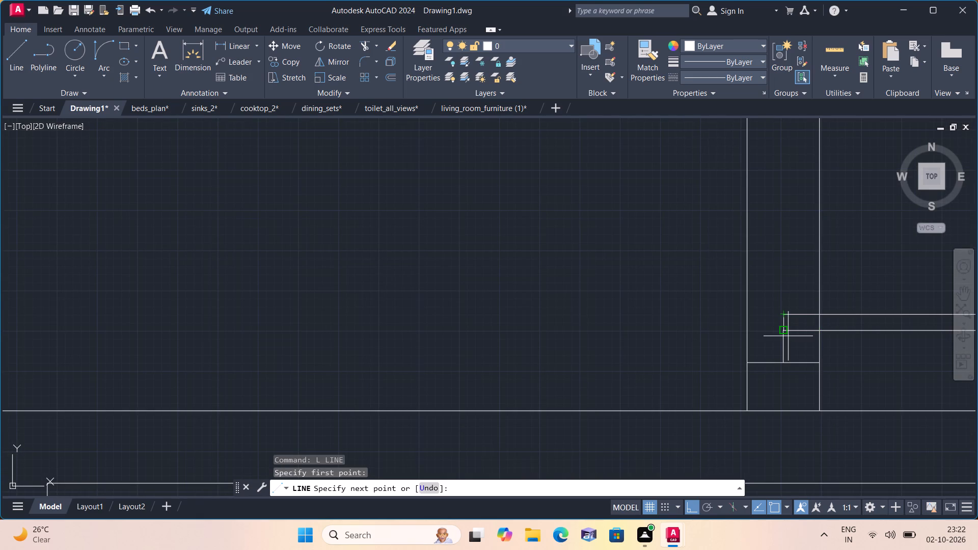
click(785, 332)
key(space)
Close the lower end of the bottom-wall door's leaf with a short line between its two parallel lines.
scroll(739, 348, down, 3)
middle_drag(651, 388, 650, 387)
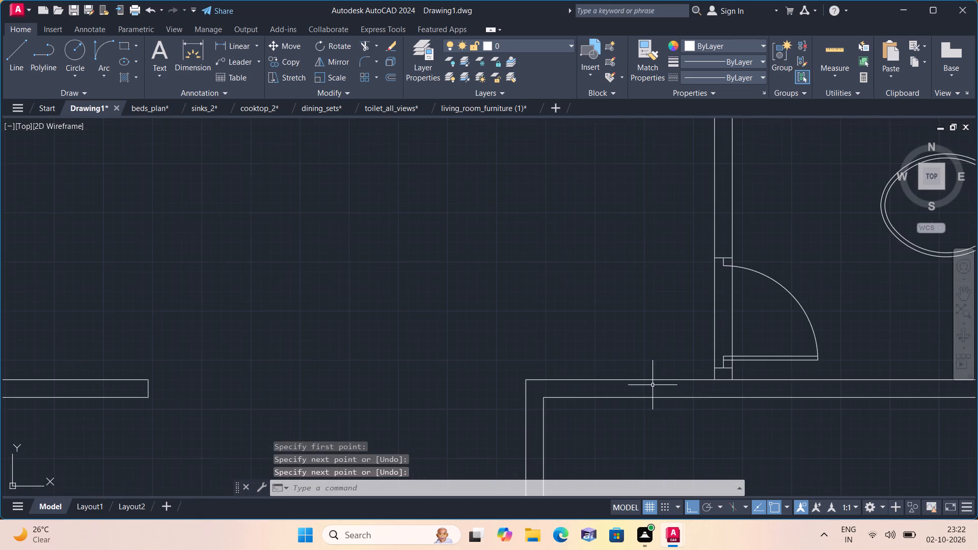
scroll(643, 370, down, 3)
middle_drag(650, 387, 671, 209)
scroll(455, 451, up, 2)
key(space)
scroll(421, 373, up, 4)
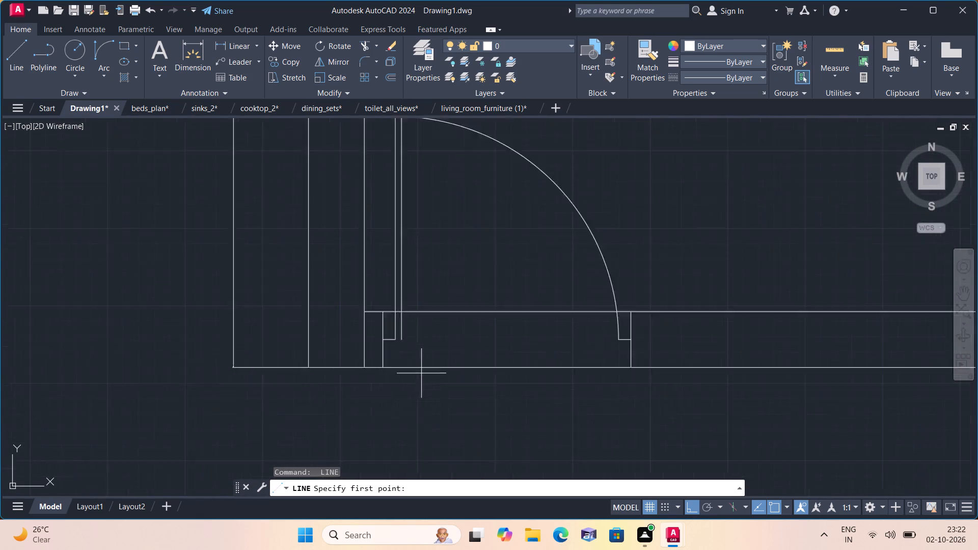
click(354, 287)
click(367, 285)
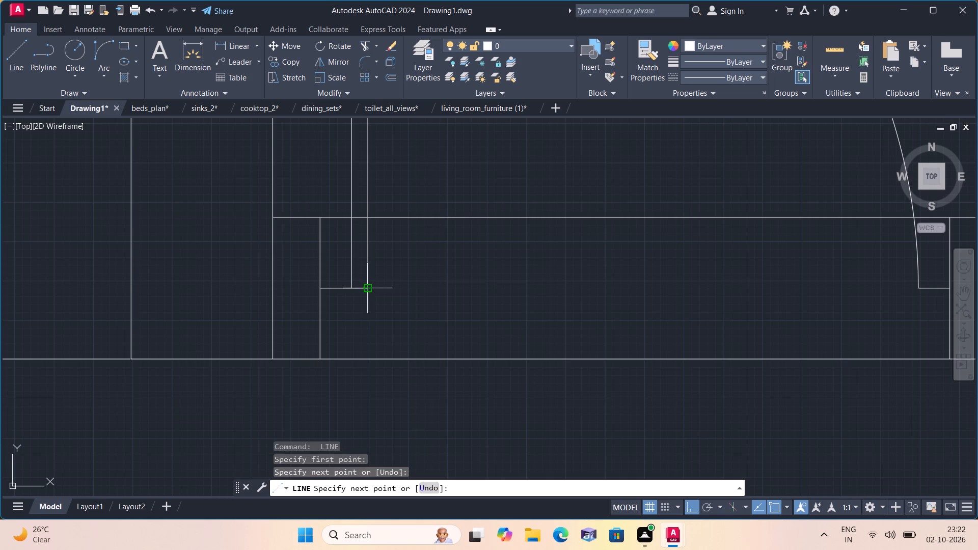
key(space)
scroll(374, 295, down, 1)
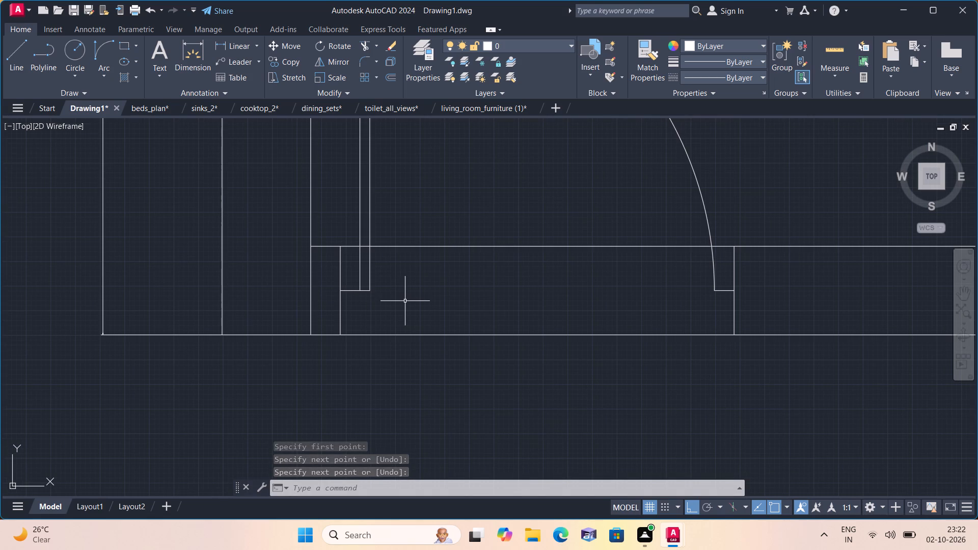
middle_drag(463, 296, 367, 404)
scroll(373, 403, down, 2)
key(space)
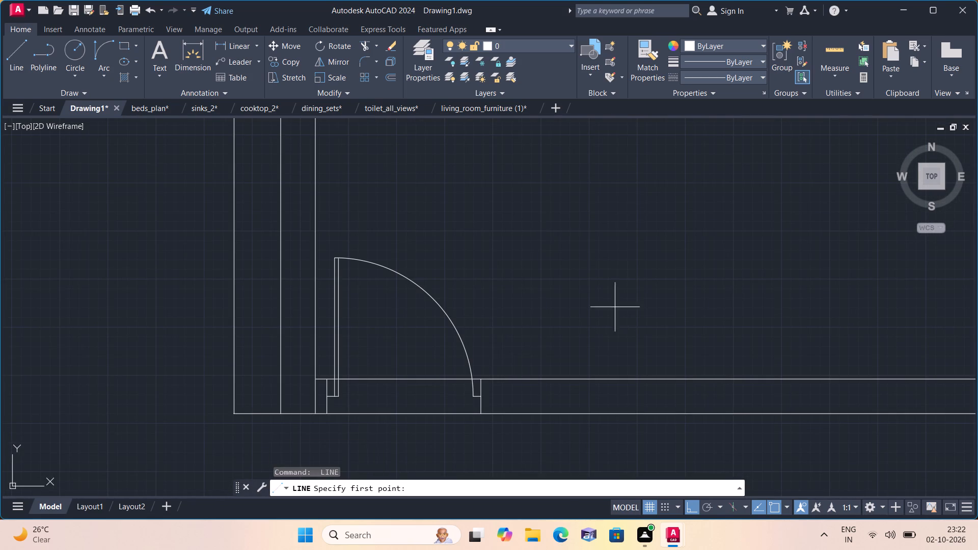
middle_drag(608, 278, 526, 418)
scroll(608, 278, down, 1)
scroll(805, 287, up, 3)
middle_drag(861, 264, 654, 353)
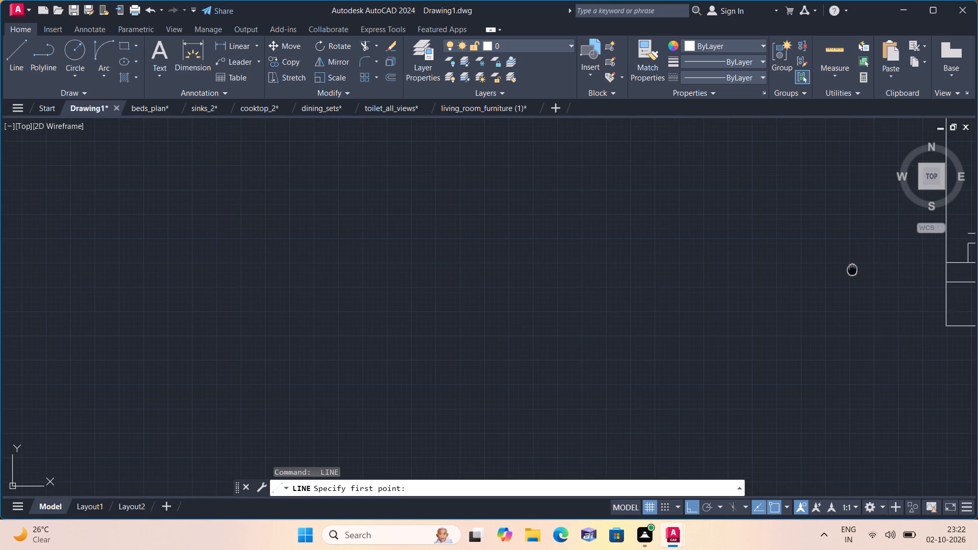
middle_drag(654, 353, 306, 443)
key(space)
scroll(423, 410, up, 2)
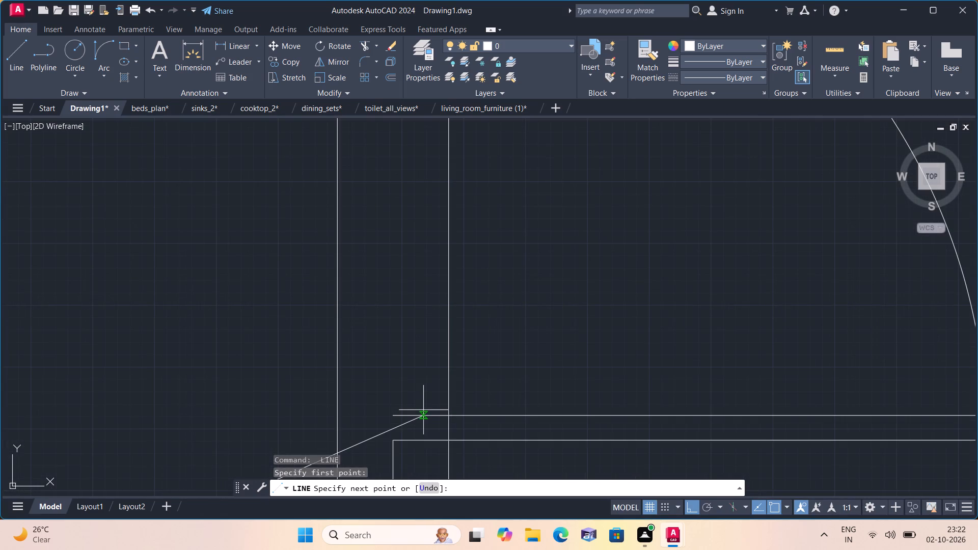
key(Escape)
Close the hinge end of the lower-room door's leaf with a short line between its two parallel lines.
middle_drag(325, 394, 385, 345)
scroll(324, 392, down, 3)
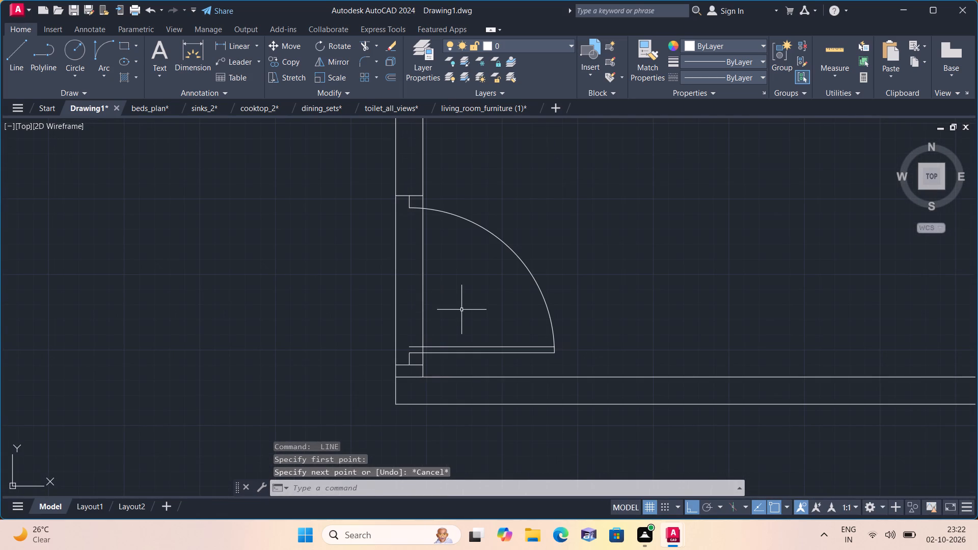
key(space)
scroll(427, 342, up, 1)
click(394, 351)
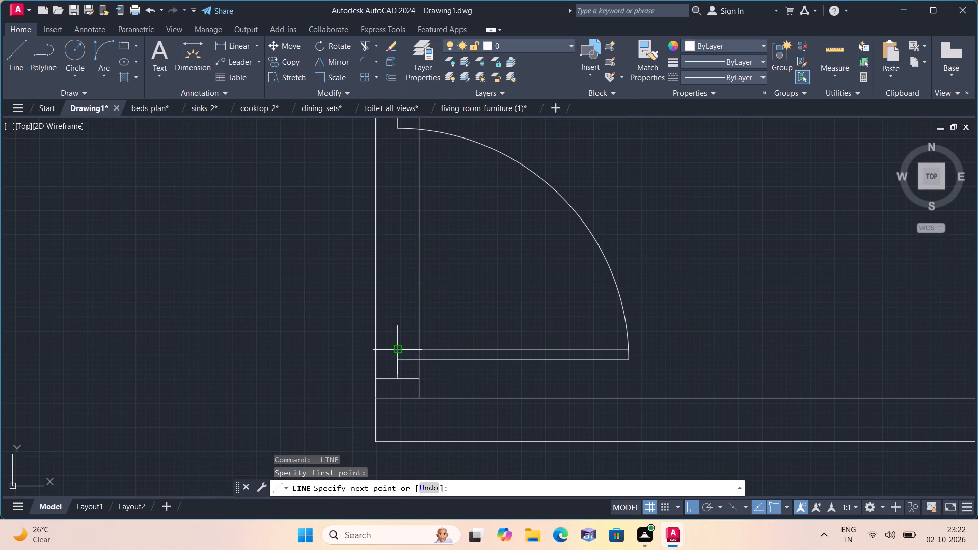
click(394, 362)
key(space)
Examine the lower-room door's jambs and leaf up close, along with the overall floor plan.
scroll(394, 362, down, 1)
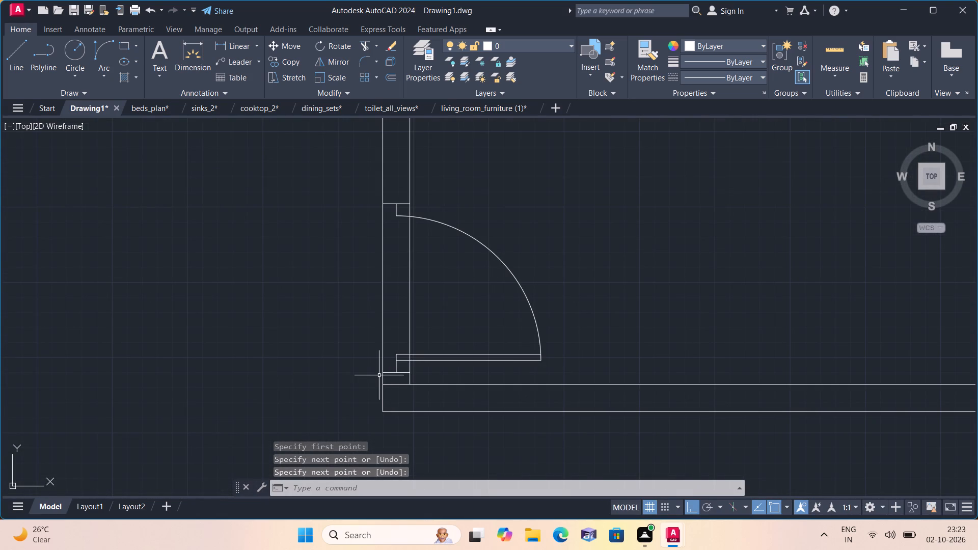
scroll(379, 375, down, 1)
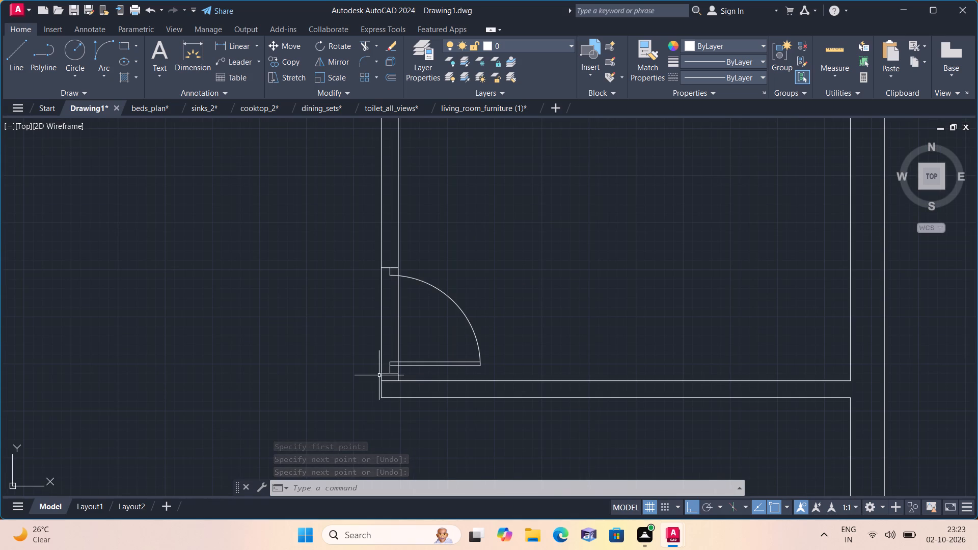
scroll(379, 375, down, 1)
scroll(379, 375, up, 2)
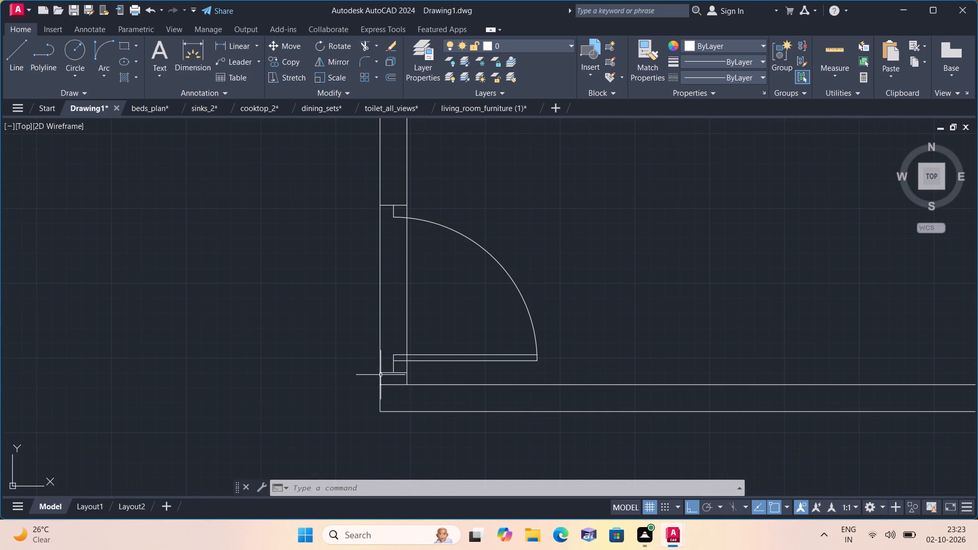
scroll(364, 325, up, 3)
scroll(325, 333, down, 1)
middle_drag(325, 333, 398, 365)
scroll(407, 368, down, 4)
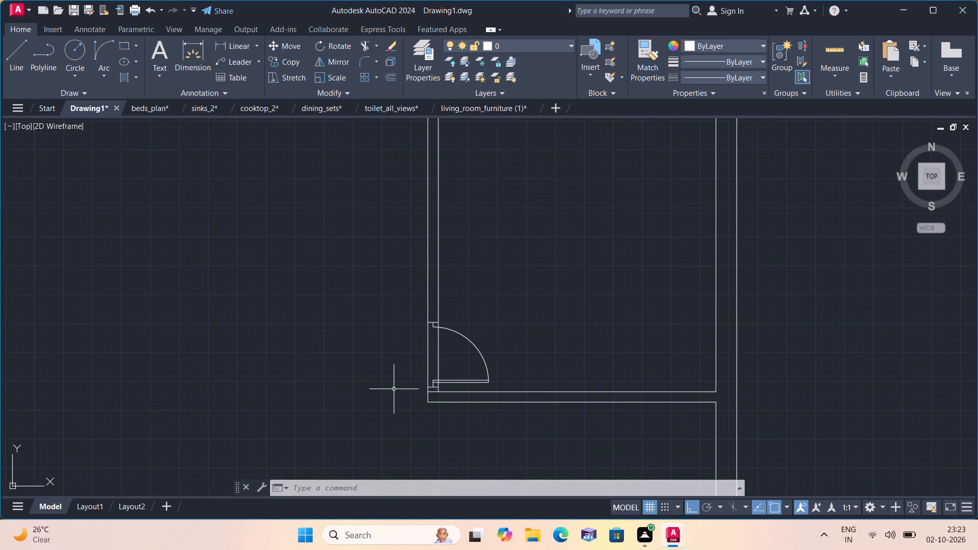
middle_drag(385, 392, 414, 323)
scroll(385, 392, down, 1)
scroll(415, 322, down, 1)
middle_drag(372, 376, 458, 327)
scroll(368, 373, down, 1)
scroll(465, 327, down, 1)
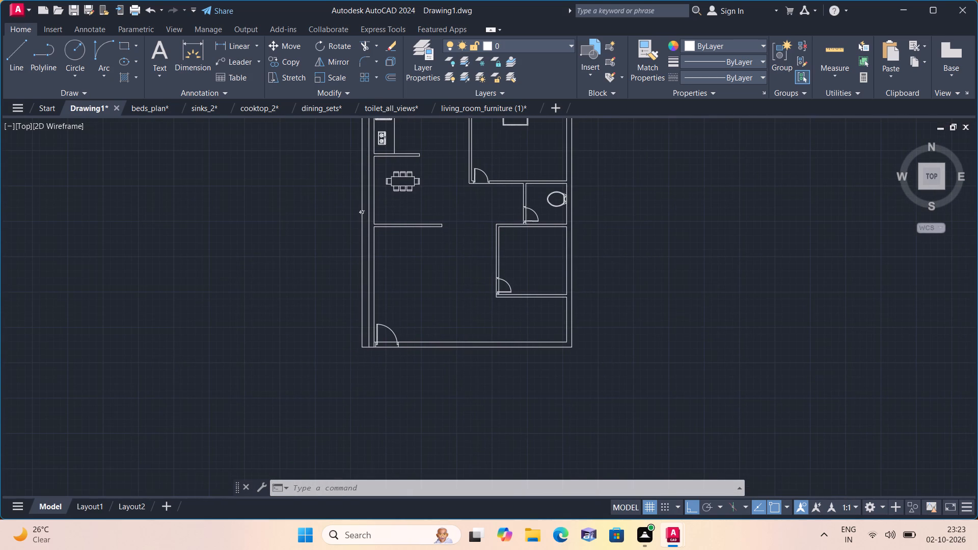
Trim the bottom wall's inner face line across the door opening, from the left jamb to the right jamb.
text(trim)
key(space)
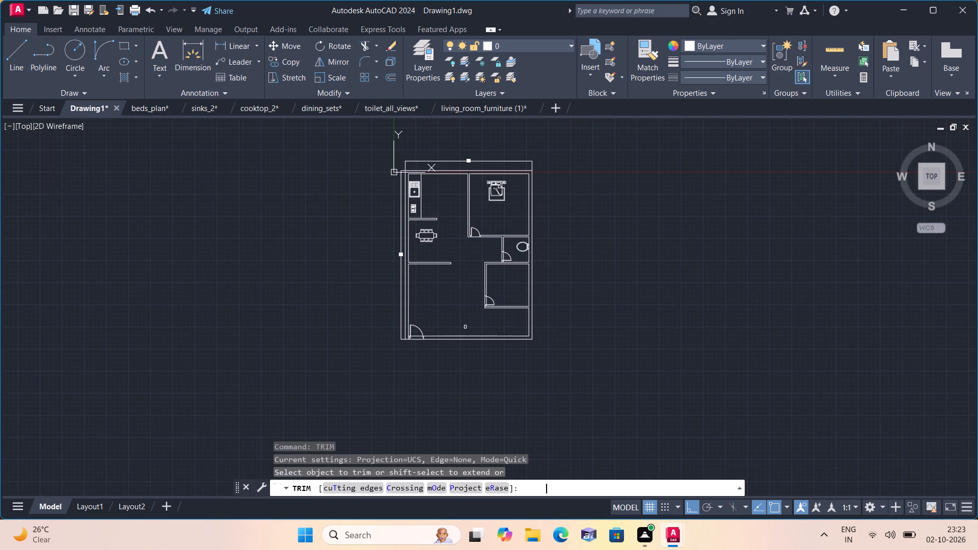
scroll(399, 363, up, 3)
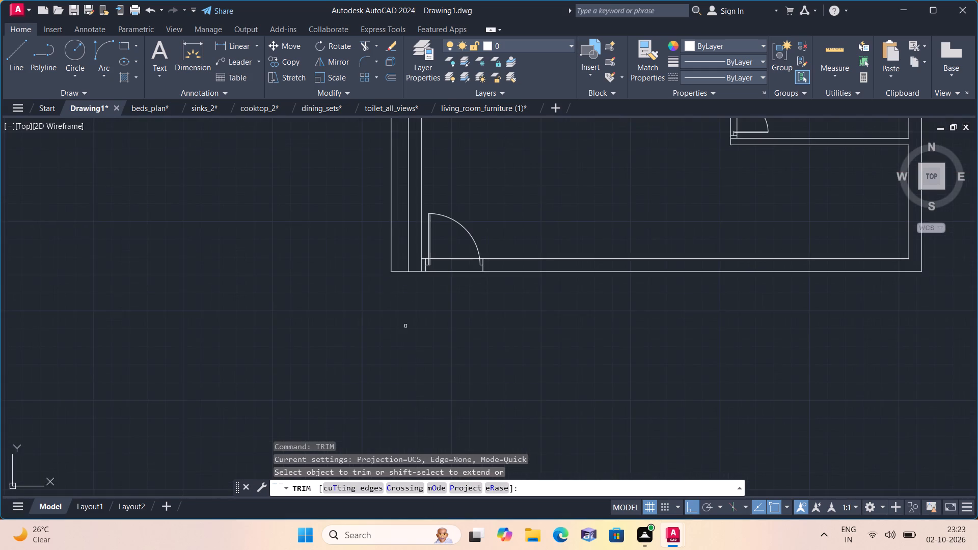
scroll(415, 281, up, 3)
middle_drag(439, 240, 363, 369)
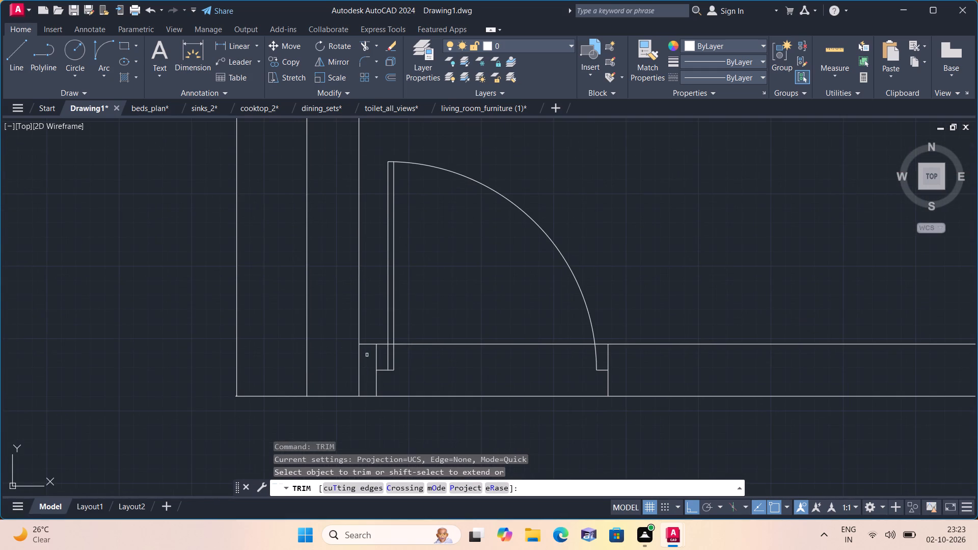
scroll(367, 355, up, 2)
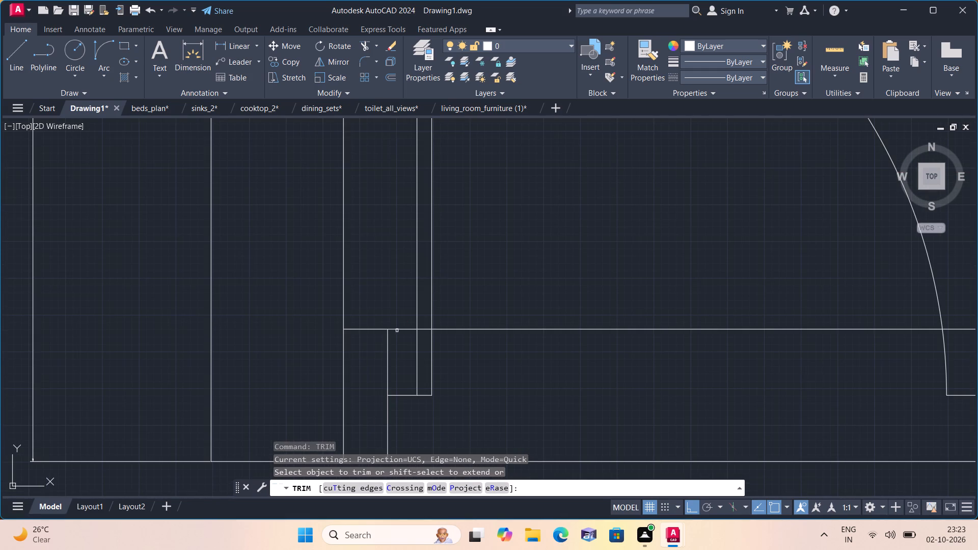
click(402, 328)
click(425, 328)
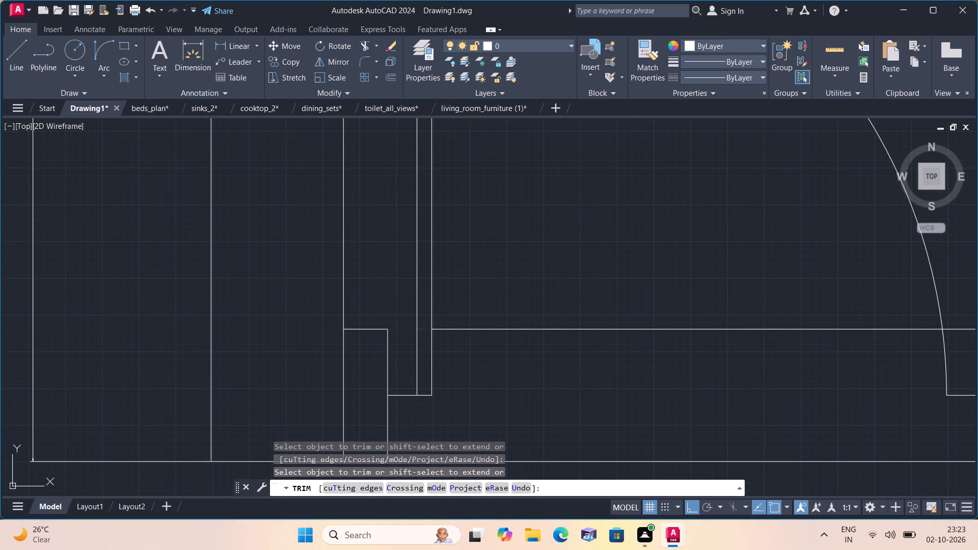
scroll(425, 328, down, 2)
click(463, 327)
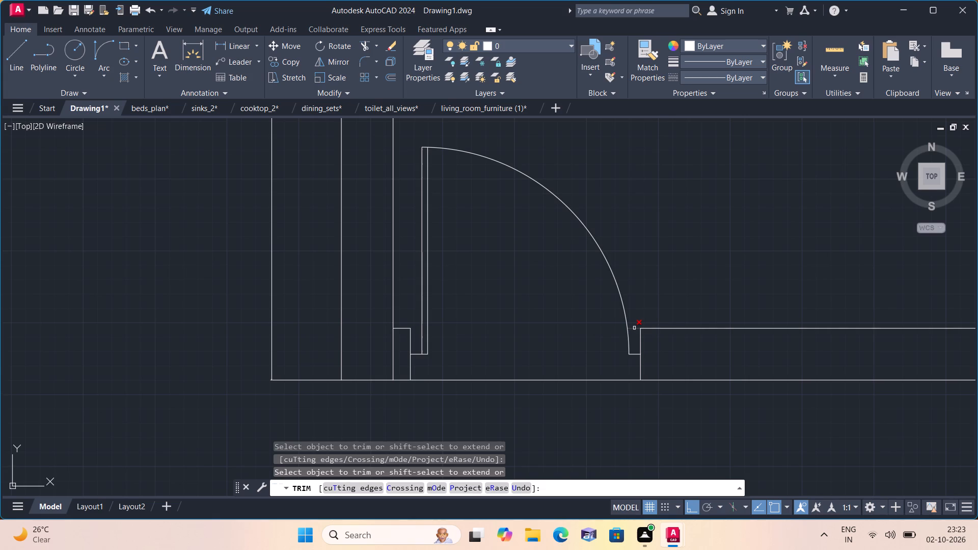
click(634, 328)
Trim the inner wall-face line across the door opening of the room directly below the toilet, including the stub at the upper jamb.
scroll(642, 264, down, 1)
middle_drag(647, 246, 515, 392)
scroll(518, 392, down, 2)
middle_drag(584, 316, 407, 374)
scroll(569, 320, down, 1)
scroll(531, 329, up, 5)
click(484, 330)
scroll(502, 425, down, 1)
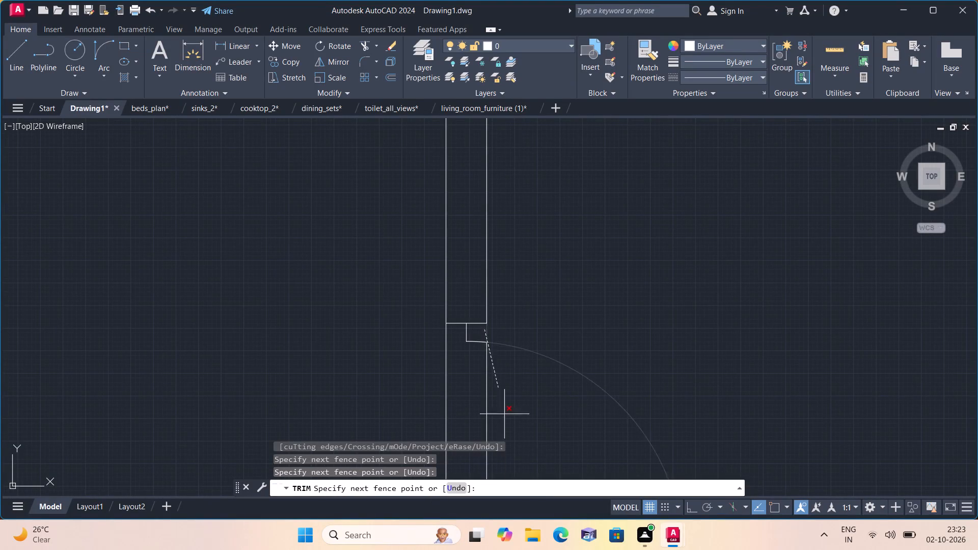
middle_drag(502, 426, 498, 387)
click(533, 319)
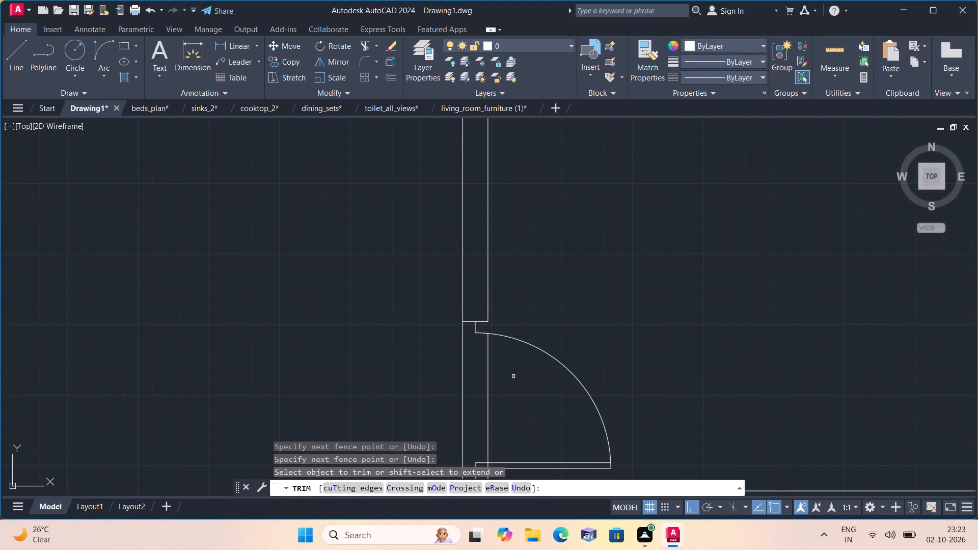
click(479, 396)
click(508, 393)
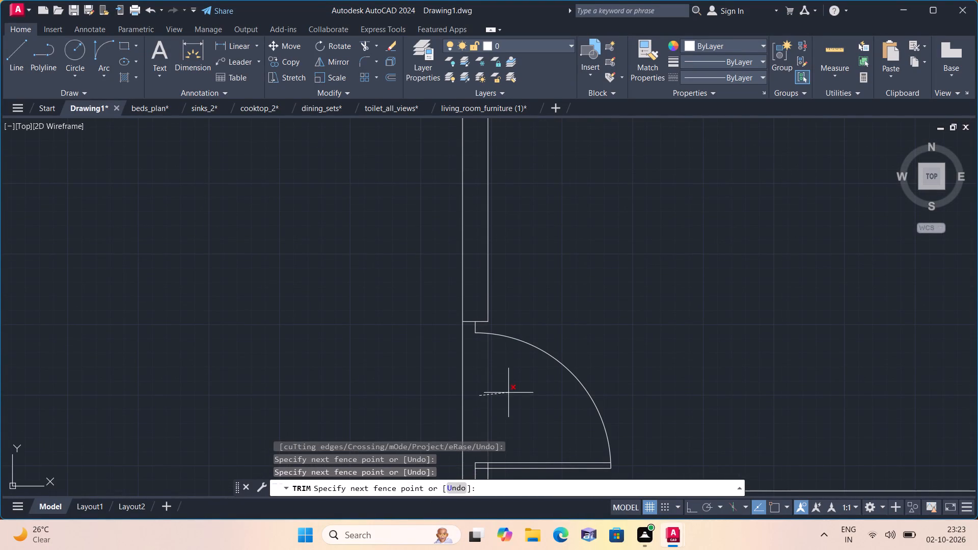
Trim the leftover wall-face pieces crossing and just below that door's leaf, down to the lower jamb.
middle_drag(509, 393, 498, 293)
scroll(471, 374, up, 2)
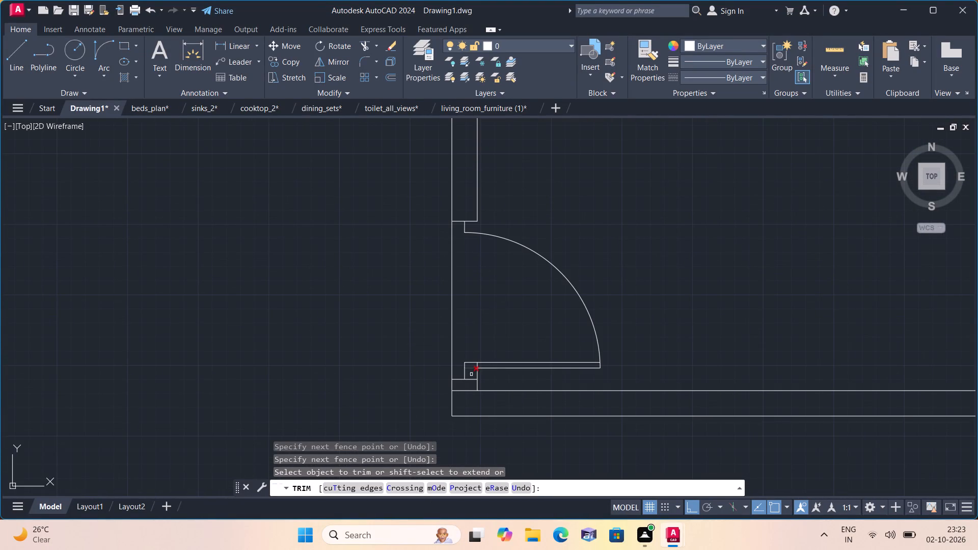
scroll(472, 369, up, 2)
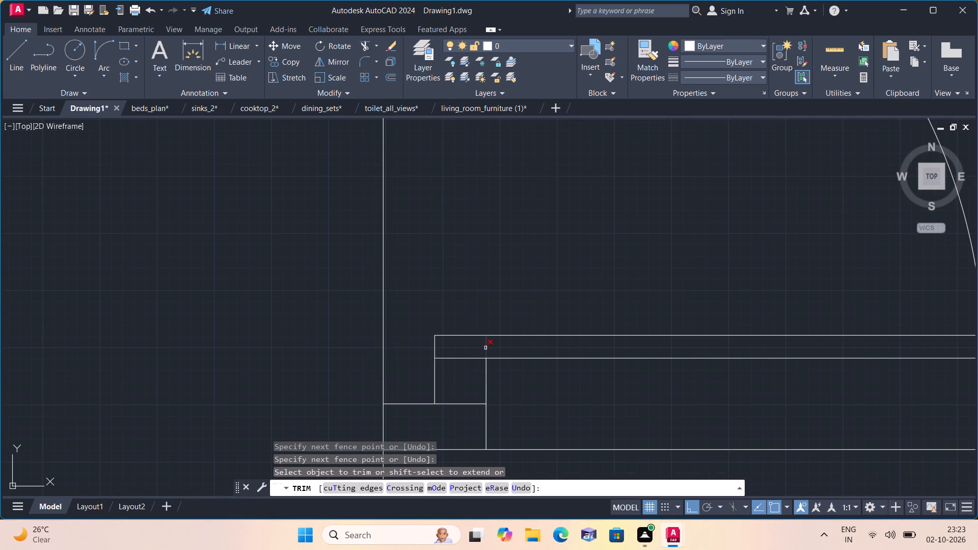
click(485, 346)
click(486, 381)
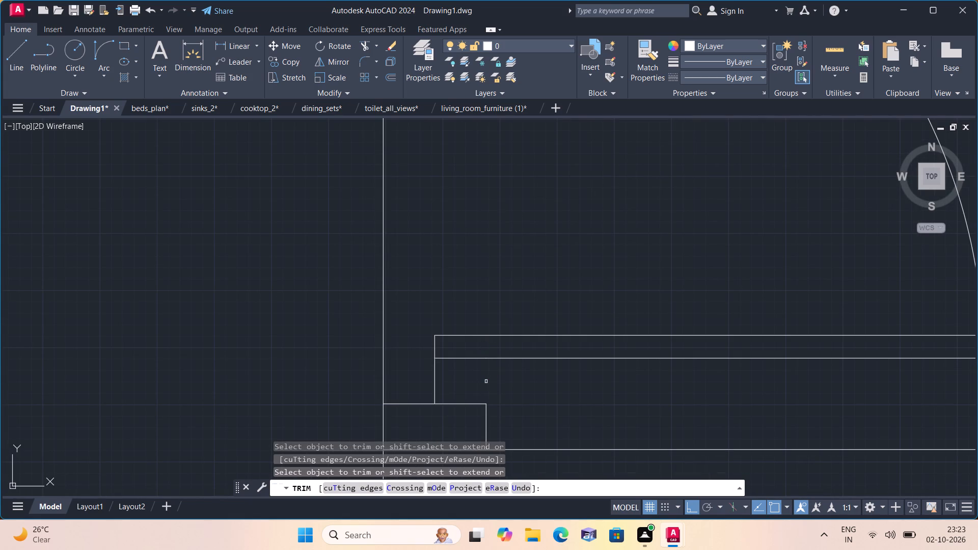
Trim the toilet's inner wall-face line across its door opening, between the swing arc and the leaf.
scroll(486, 381, down, 5)
scroll(362, 322, down, 1)
middle_drag(362, 322, 416, 448)
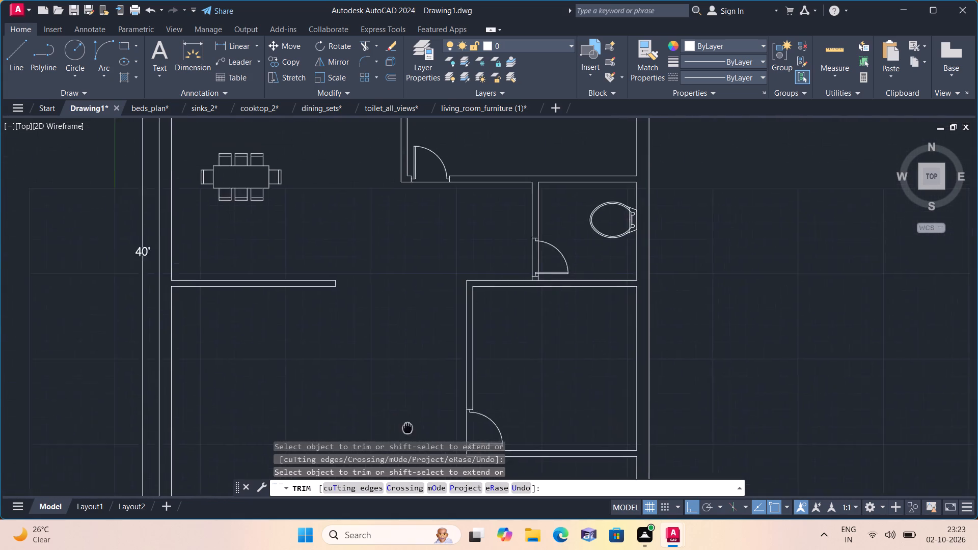
middle_drag(416, 448, 416, 451)
scroll(547, 289, up, 2)
click(574, 293)
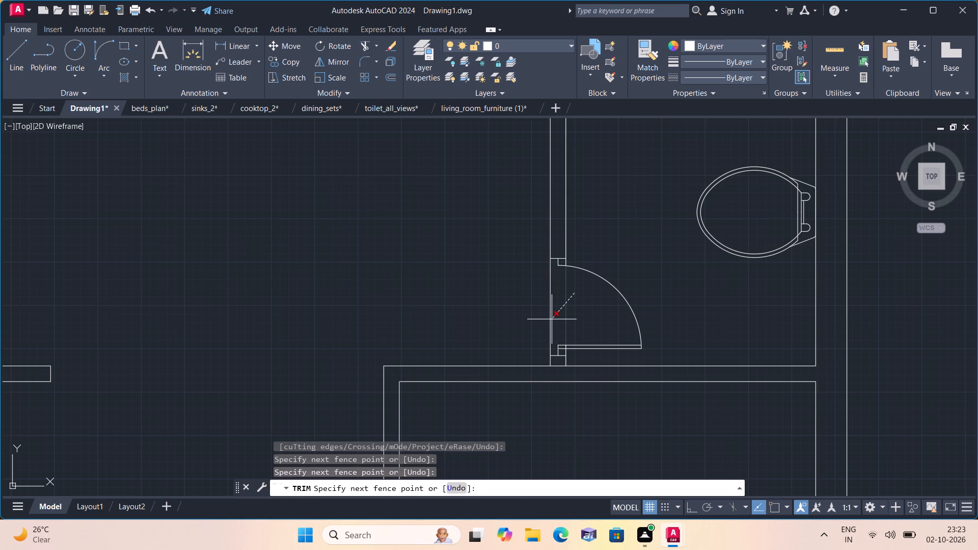
click(559, 313)
Trim the leftover inner wall-face pieces at the toilet door's leaf and at its upper jamb, and finish trimming.
scroll(566, 373, up, 3)
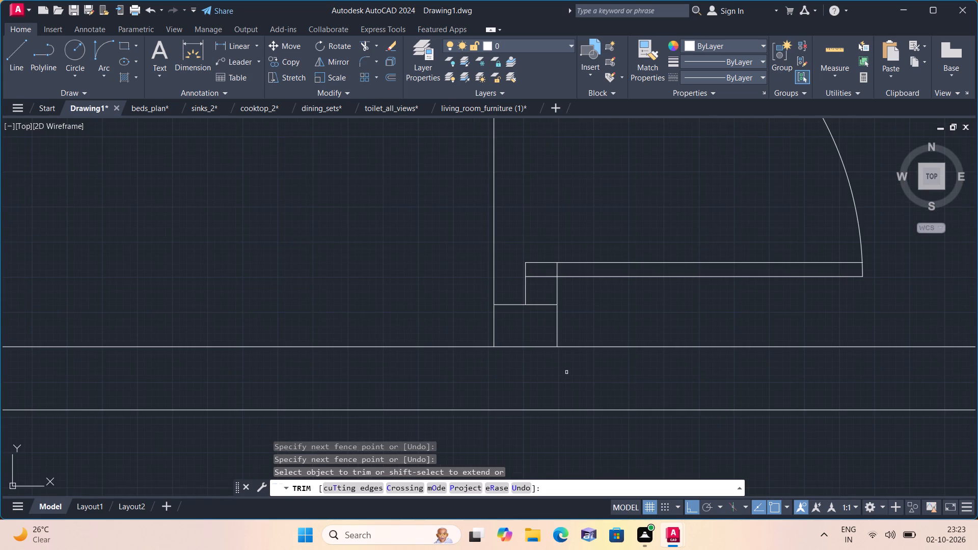
click(556, 294)
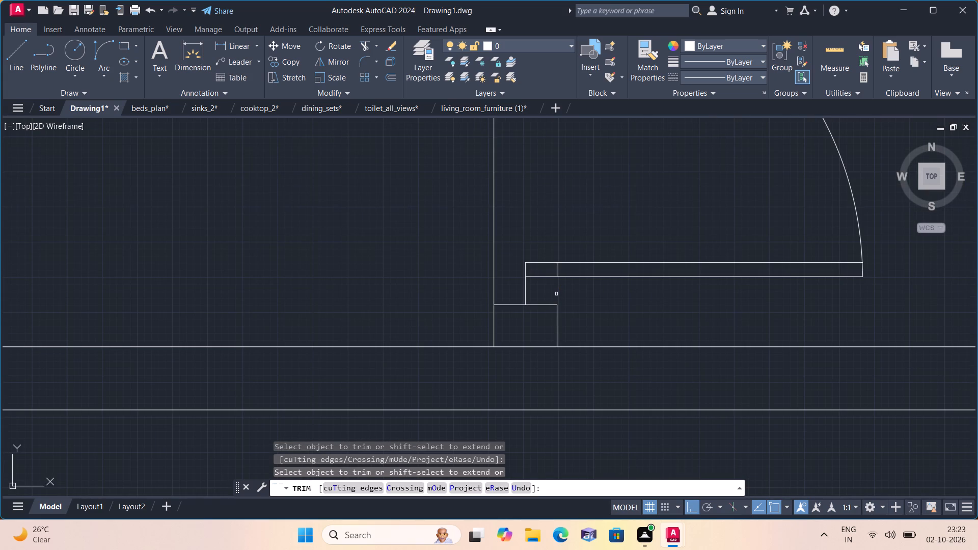
click(555, 269)
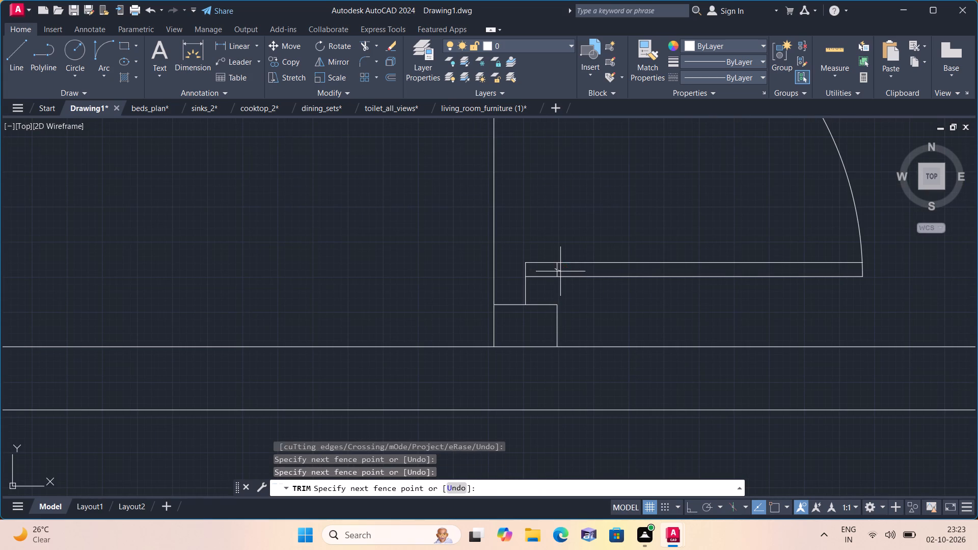
click(560, 270)
scroll(560, 270, down, 3)
middle_drag(434, 228, 445, 311)
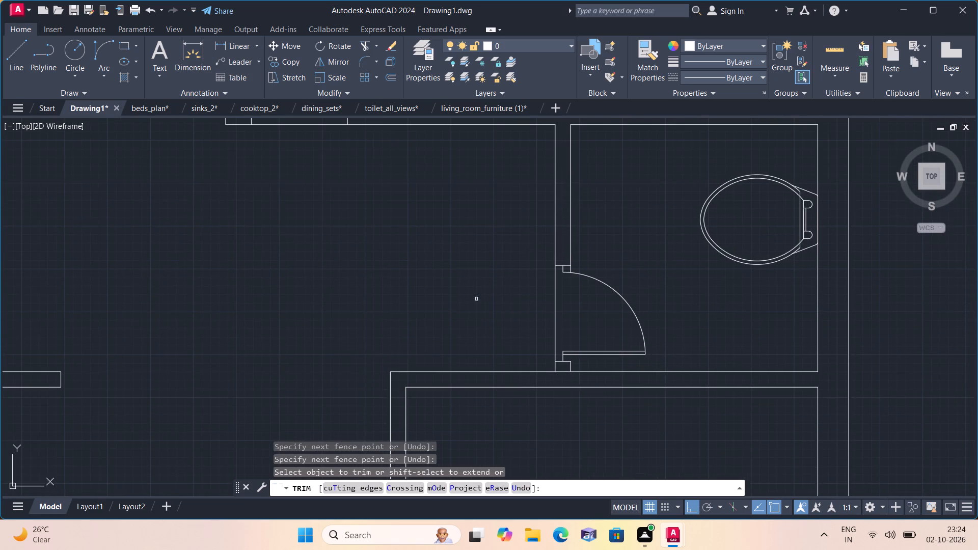
scroll(545, 259, up, 2)
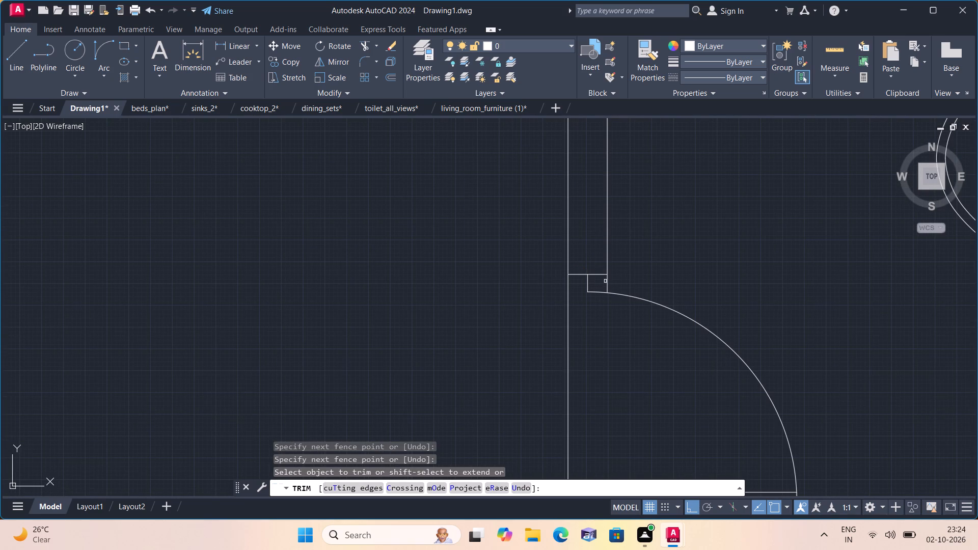
click(607, 281)
scroll(508, 278, down, 2)
middle_drag(431, 269, 443, 382)
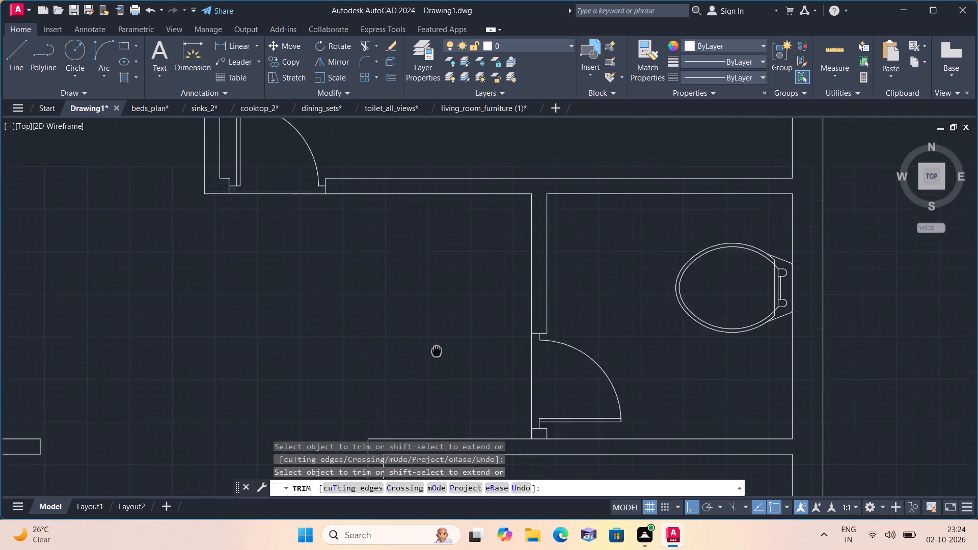
scroll(444, 392, down, 1)
scroll(392, 365, down, 1)
middle_drag(388, 373, 428, 328)
scroll(416, 338, down, 1)
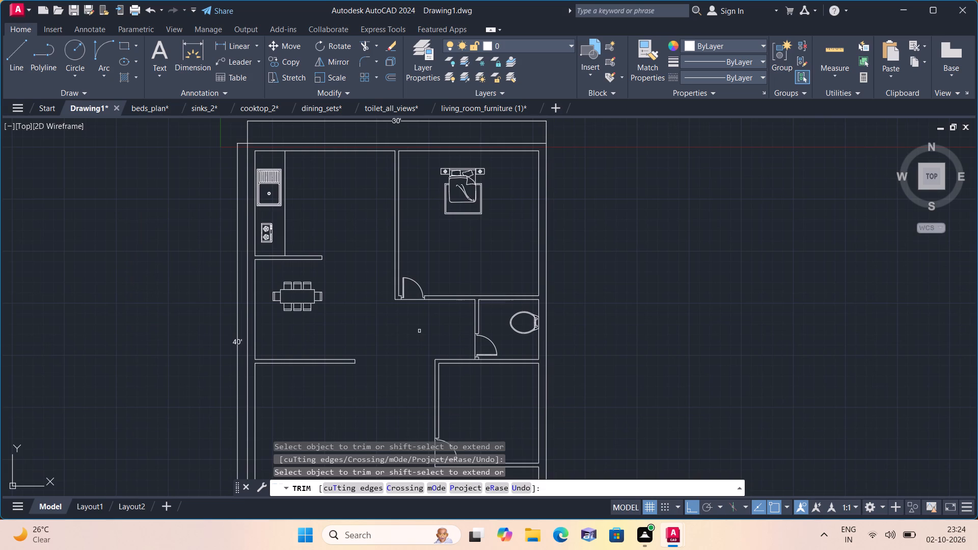
key(Escape)
Add a multiline text label in the kitchen reading "KITCHEN" with "14'X10'6"" on the second line.
middle_drag(363, 314, 382, 374)
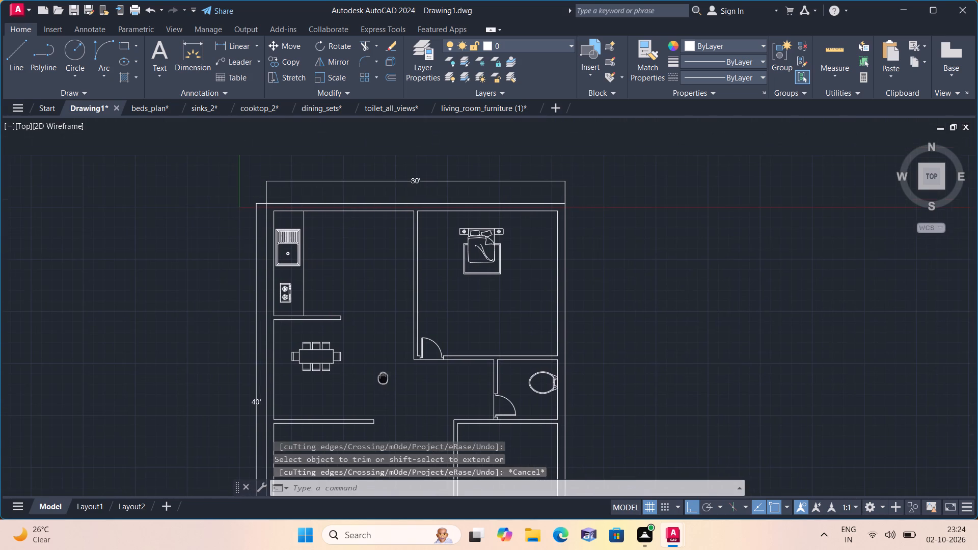
text(mt)
key(space)
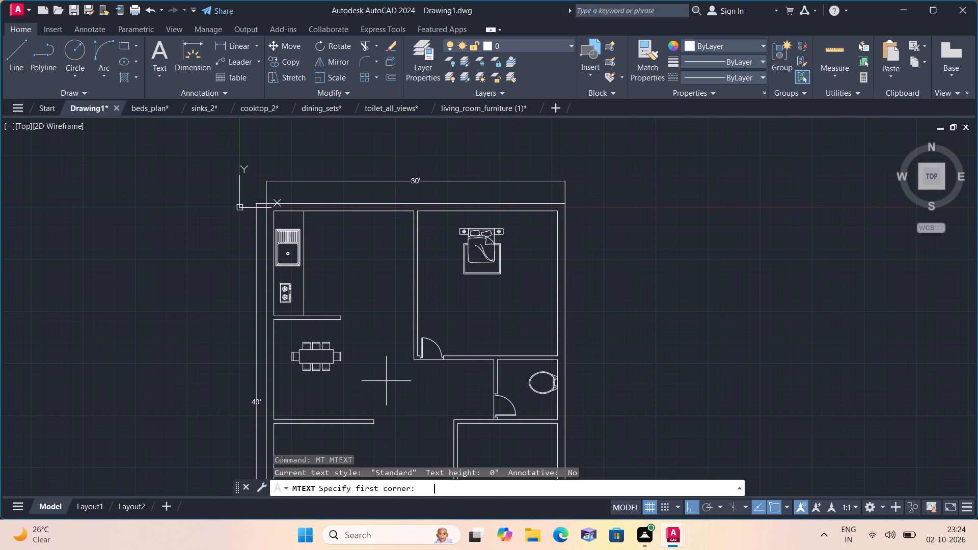
triple_click(368, 285)
click(368, 284)
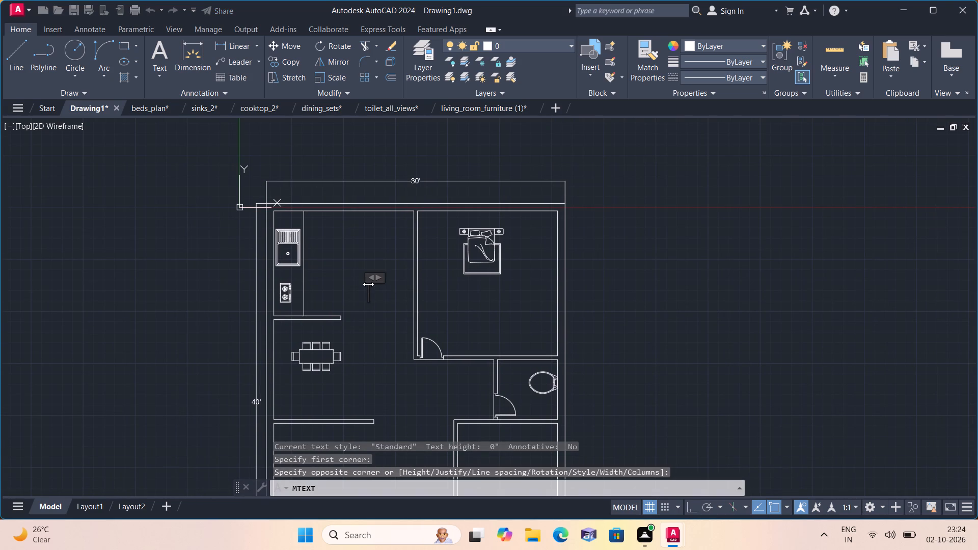
text(KITCHEN)
key(Return)
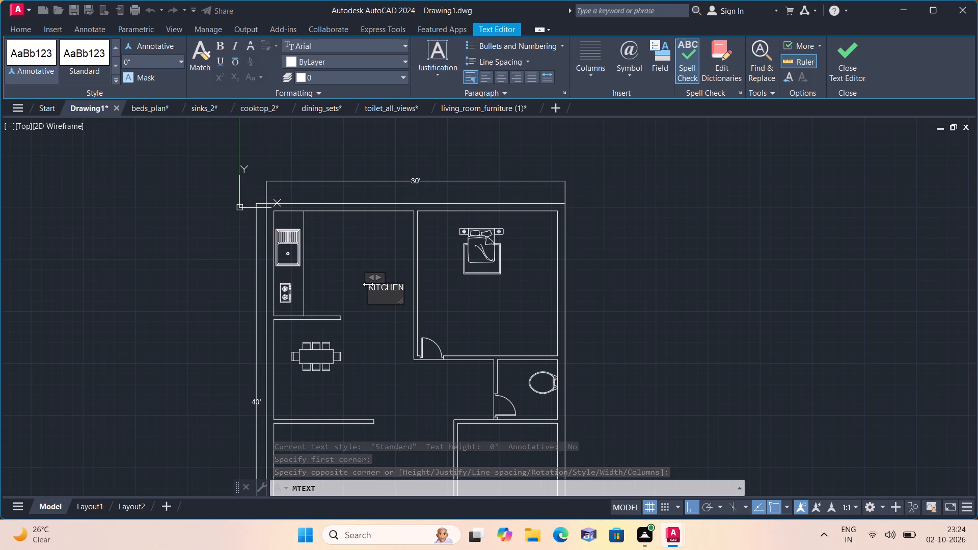
text(14'X)
text(10')
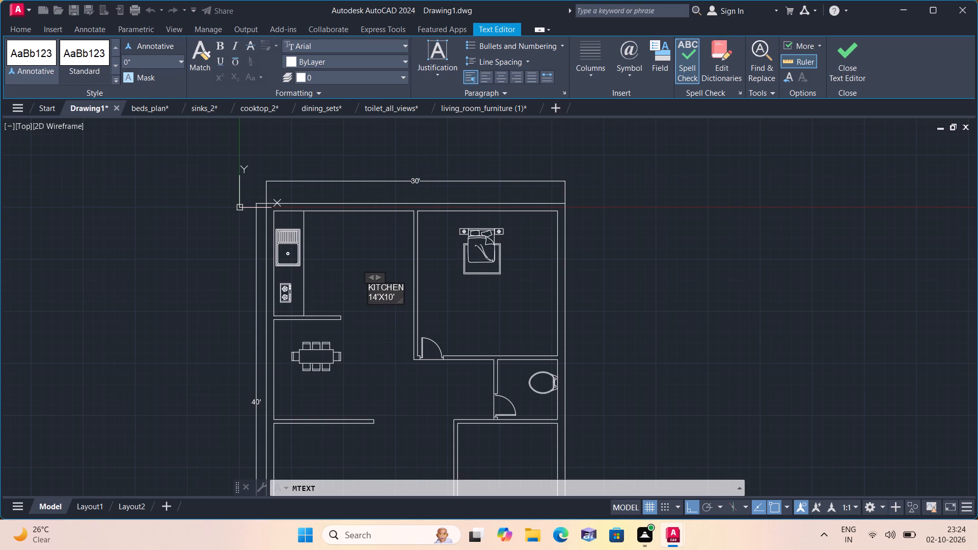
text(6")
click(362, 260)
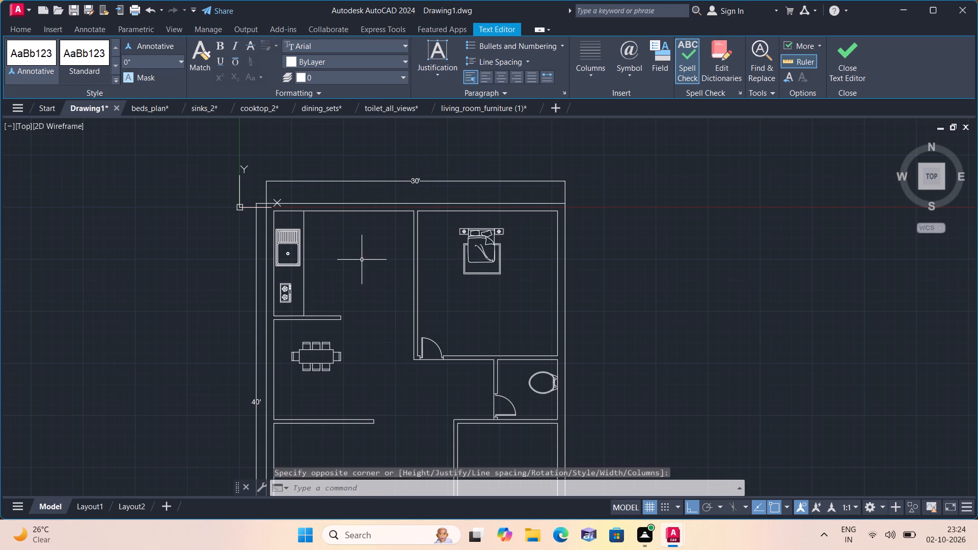
Add a multiline text label below the bed reading "BEDROOM" with "14'X14'6"" on the second line.
key(space)
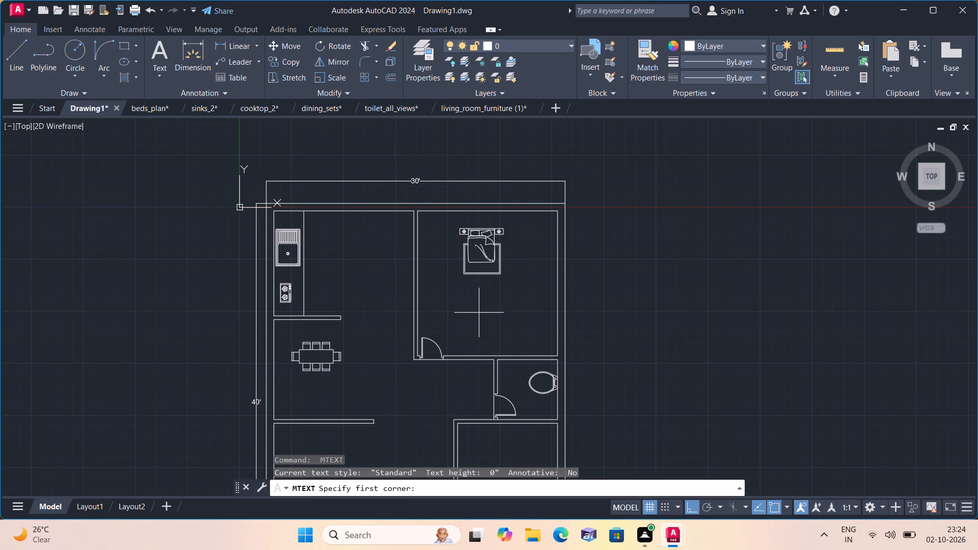
triple_click(479, 313)
click(479, 313)
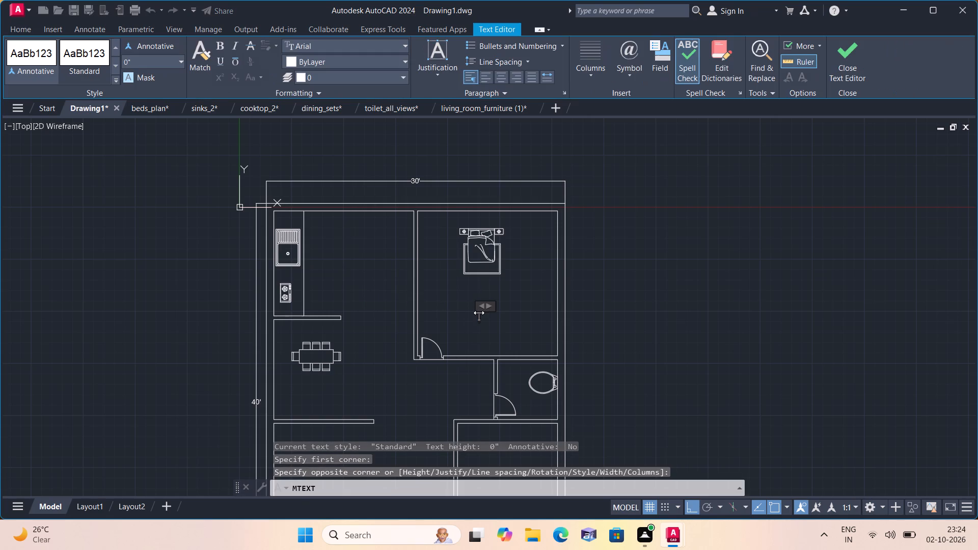
text(BEDROOM)
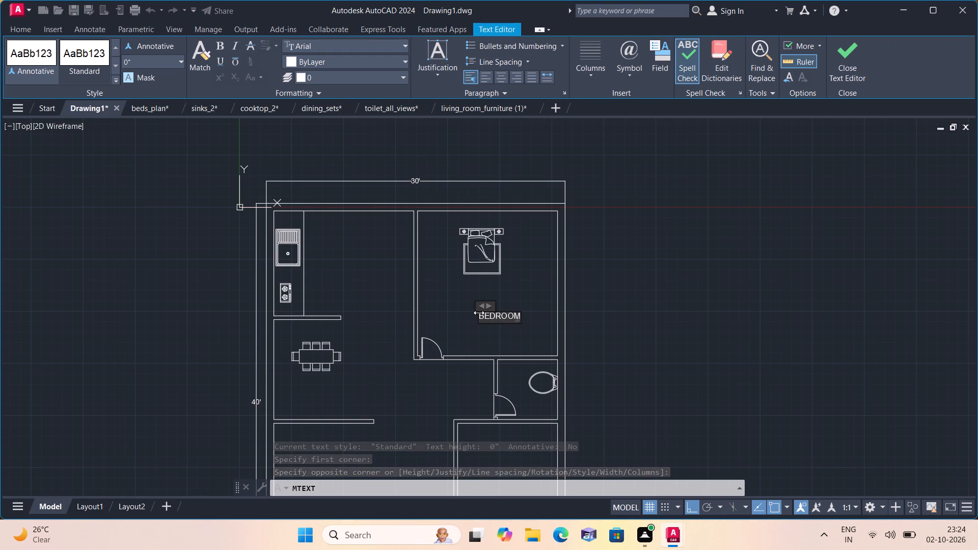
key(Return)
key(2)
key(BackSpace)
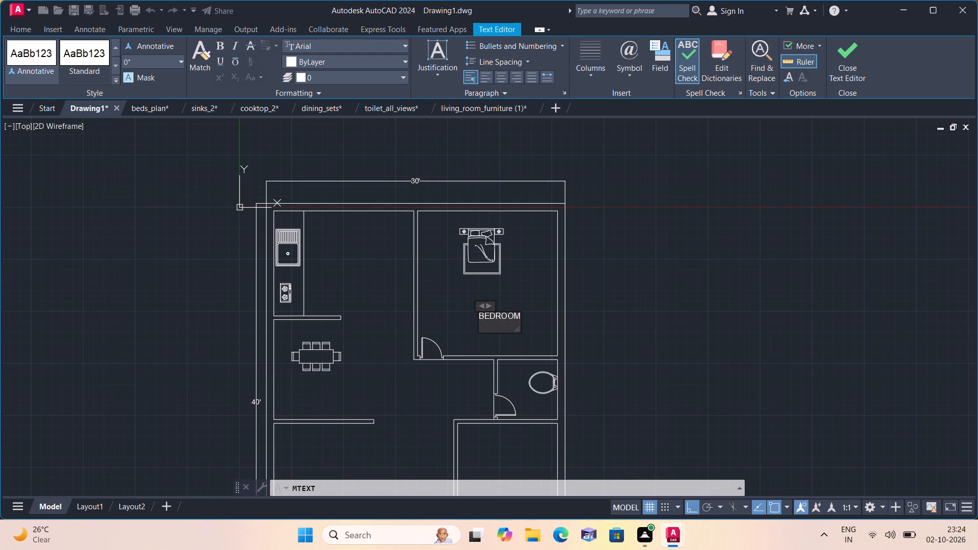
text(14'X)
text(14'6")
click(469, 297)
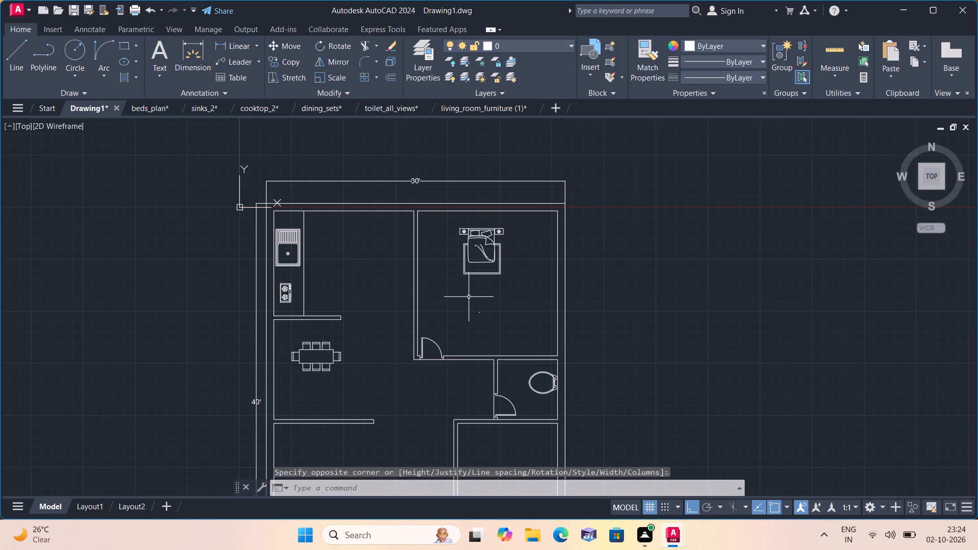
Add a multiline text label below the dining table reading "DINING" with "14'X10'" on the second line.
middle_drag(433, 354, 409, 275)
scroll(307, 308, up, 1)
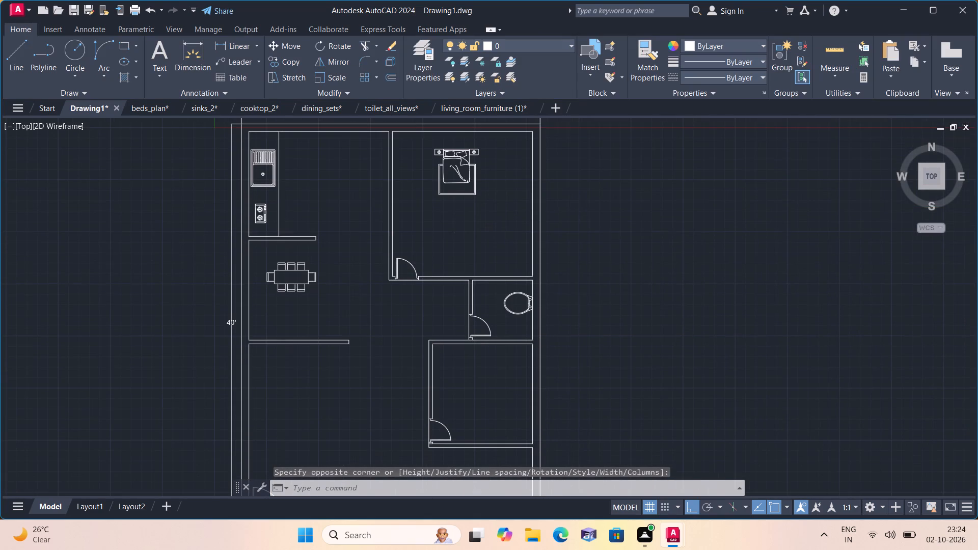
key(space)
triple_click(307, 308)
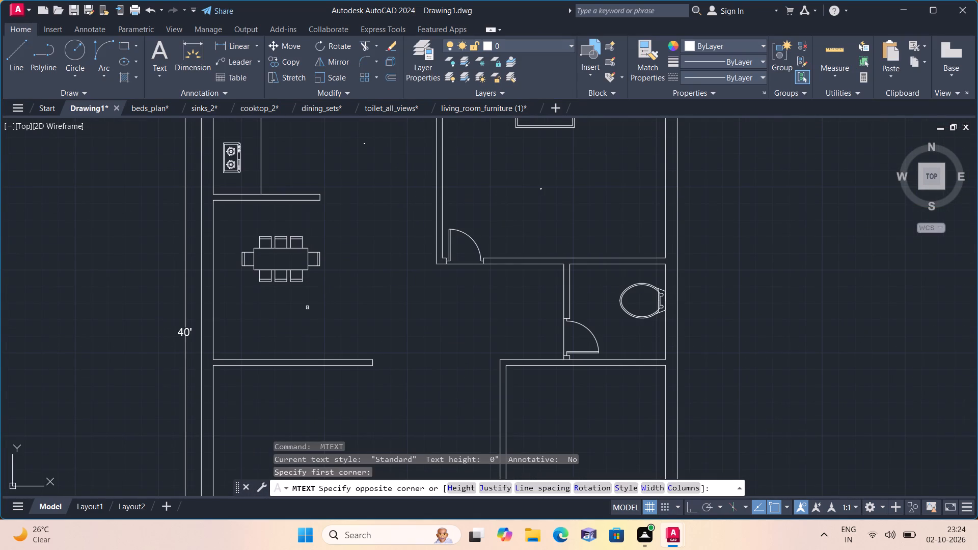
click(307, 308)
text(DINING)
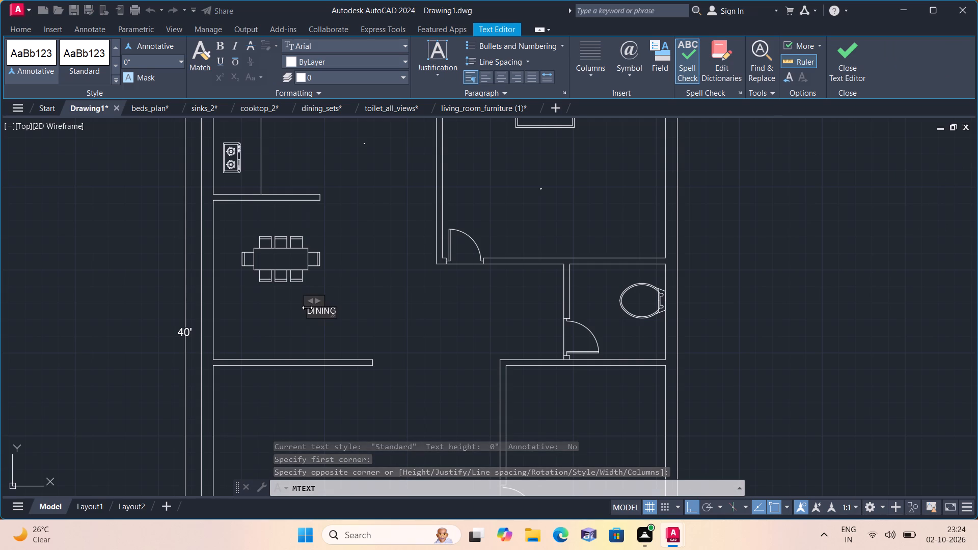
key(Return)
text(14'X10')
click(284, 308)
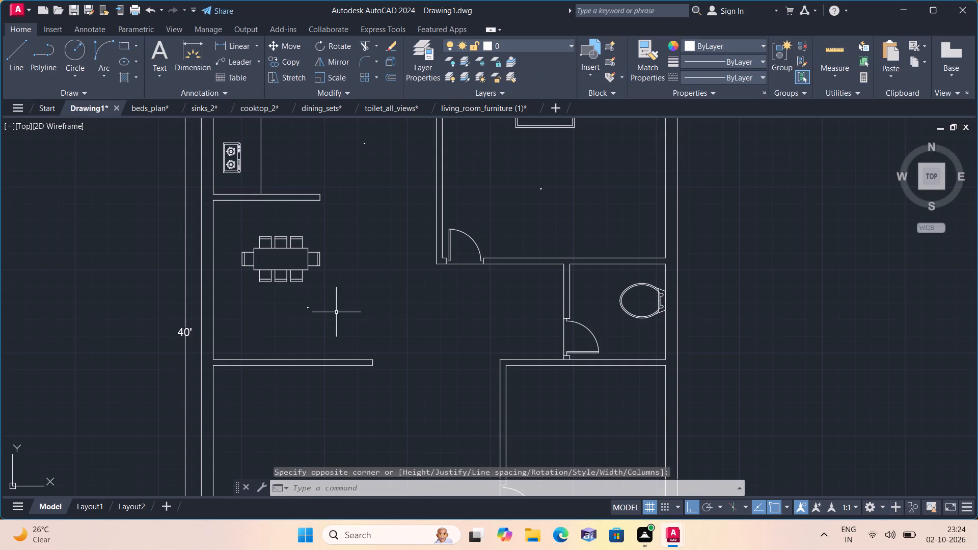
Add a multiline text label "D" in the bedroom's door opening.
scroll(432, 262, up, 2)
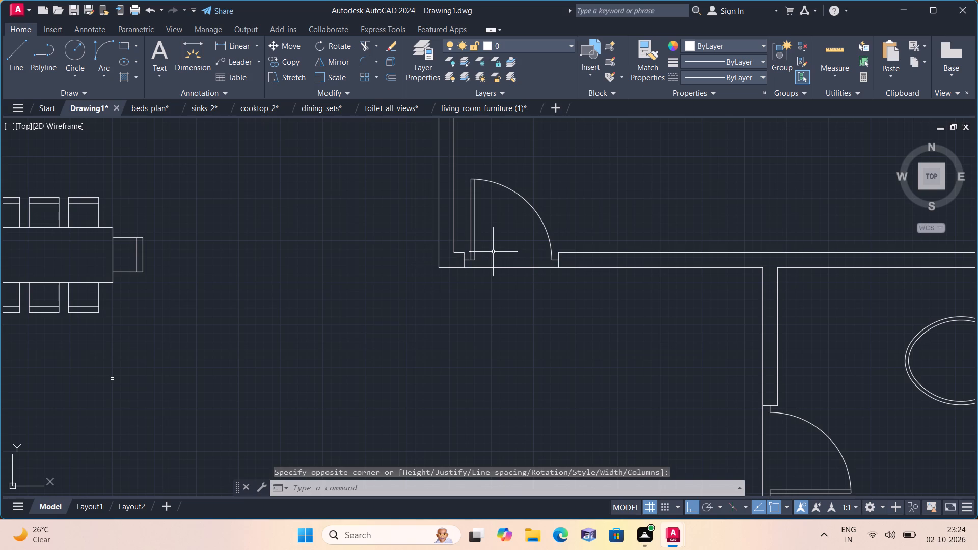
key(space)
triple_click(493, 252)
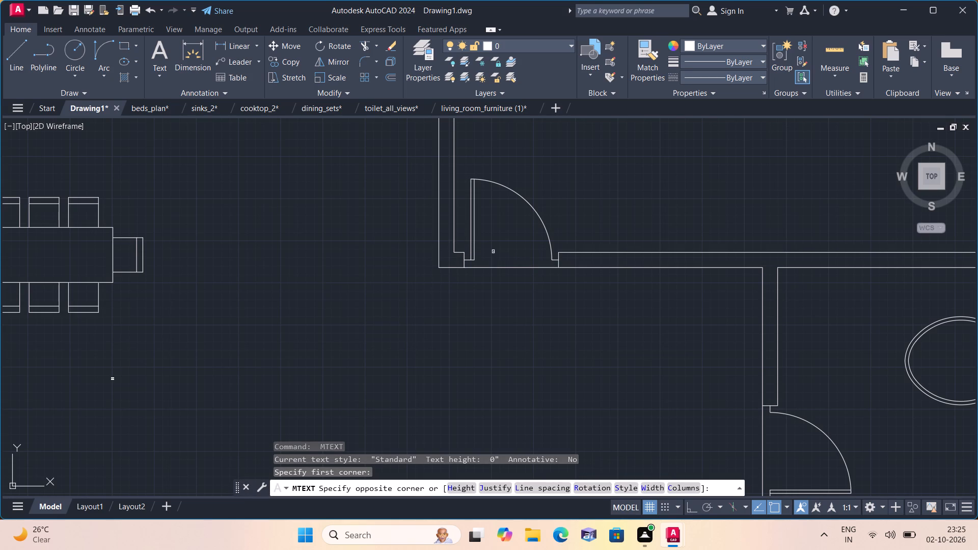
key(d)
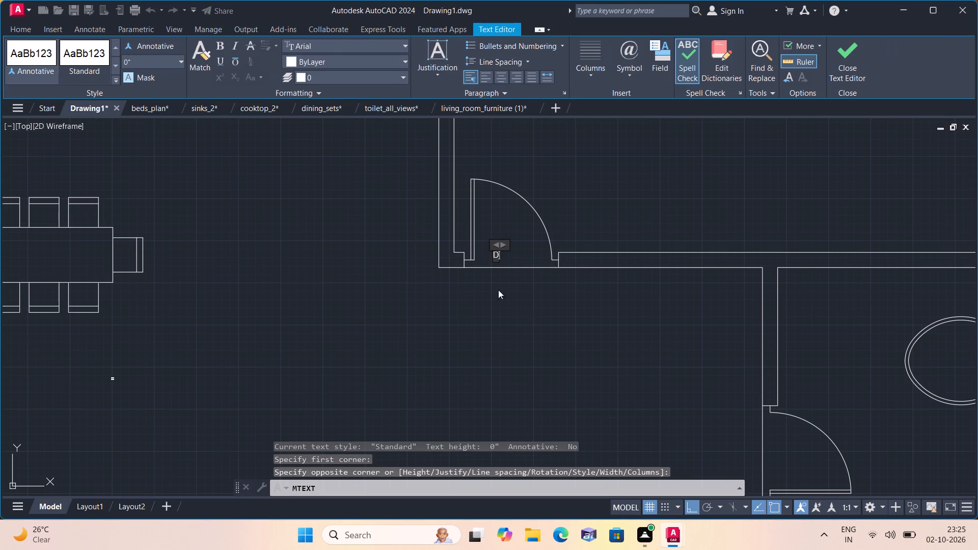
click(495, 316)
Add a multiline text label in the open area below the bedroom door reading "LOBBY" with "8'X6'" on the second line.
key(space)
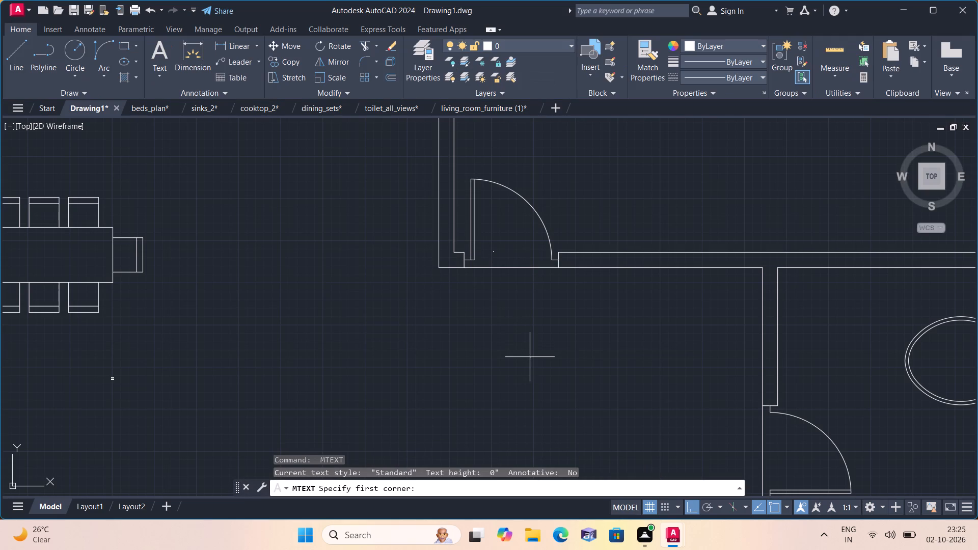
triple_click(530, 357)
click(530, 357)
text(LOBBY)
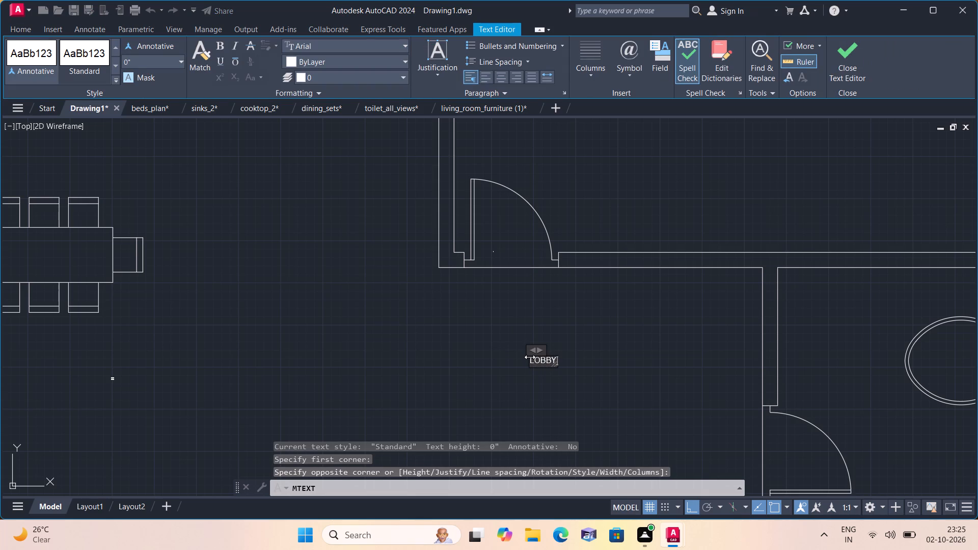
key(Return)
text(8'X)
text(6')
click(445, 365)
Add a multiline text label beside the toilet fixture reading "TOILET" with "6'X6'" on the second line.
scroll(445, 366, down, 1)
middle_drag(445, 366, 386, 297)
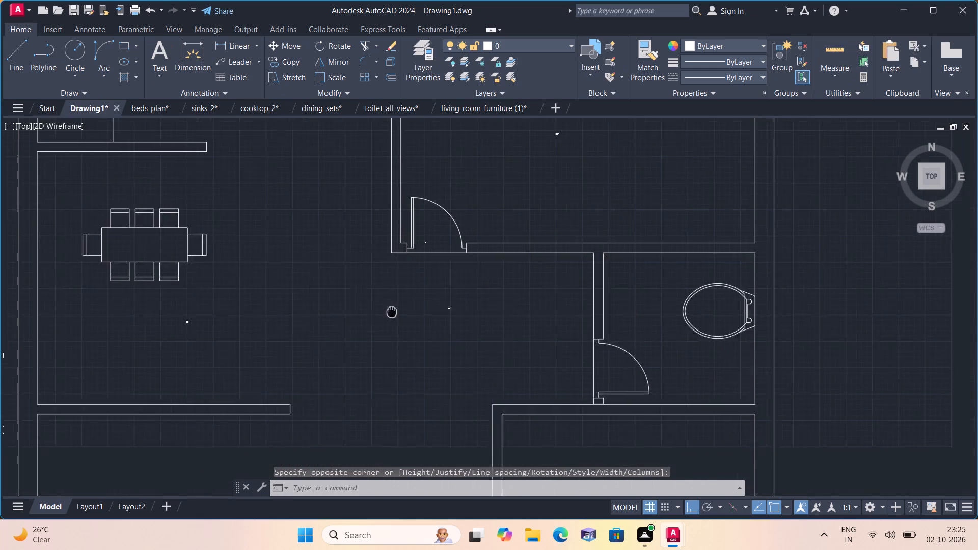
key(space)
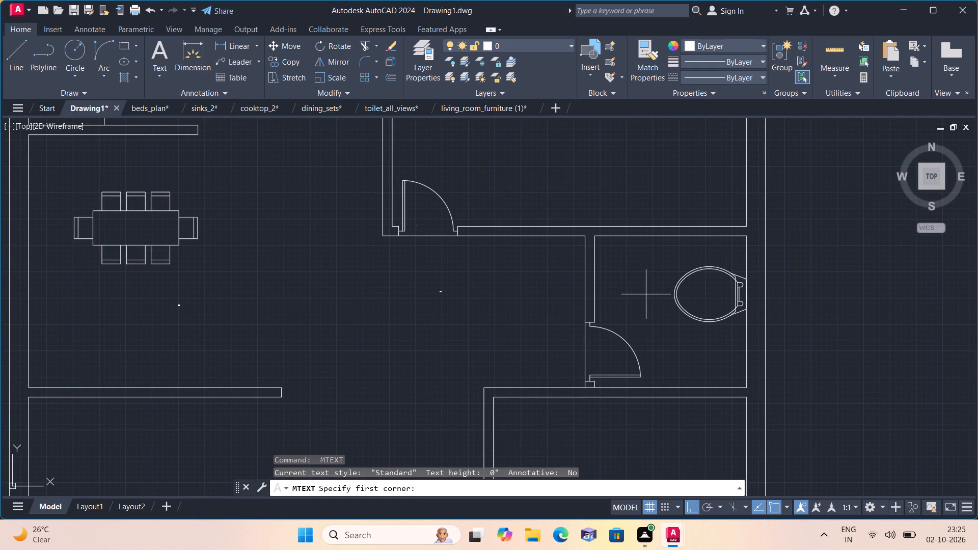
triple_click(642, 295)
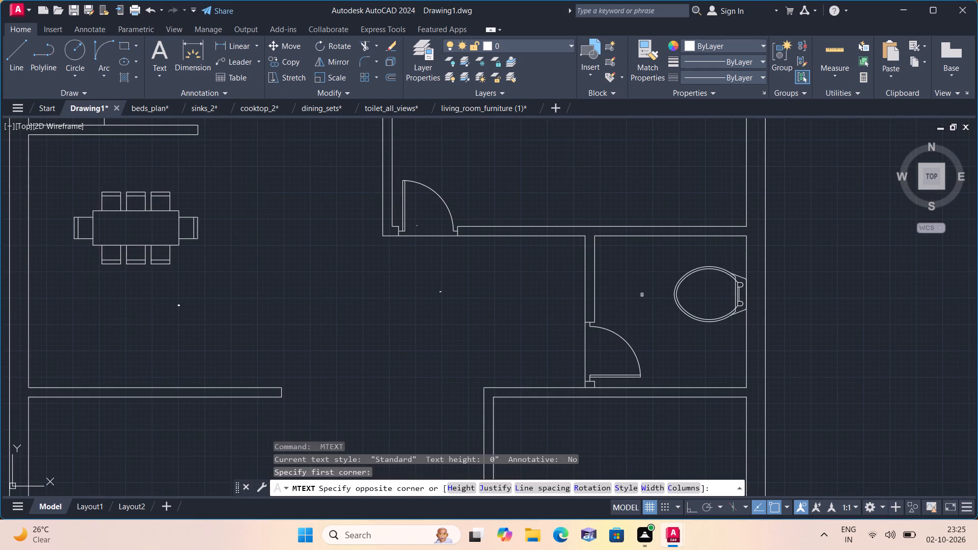
click(642, 295)
text(TOILET)
key(Return)
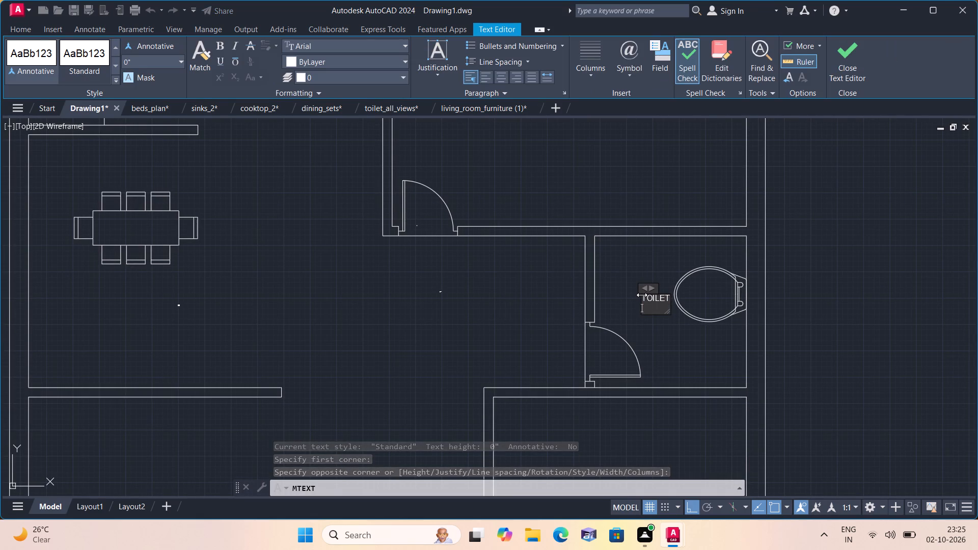
text(6'X6')
click(636, 272)
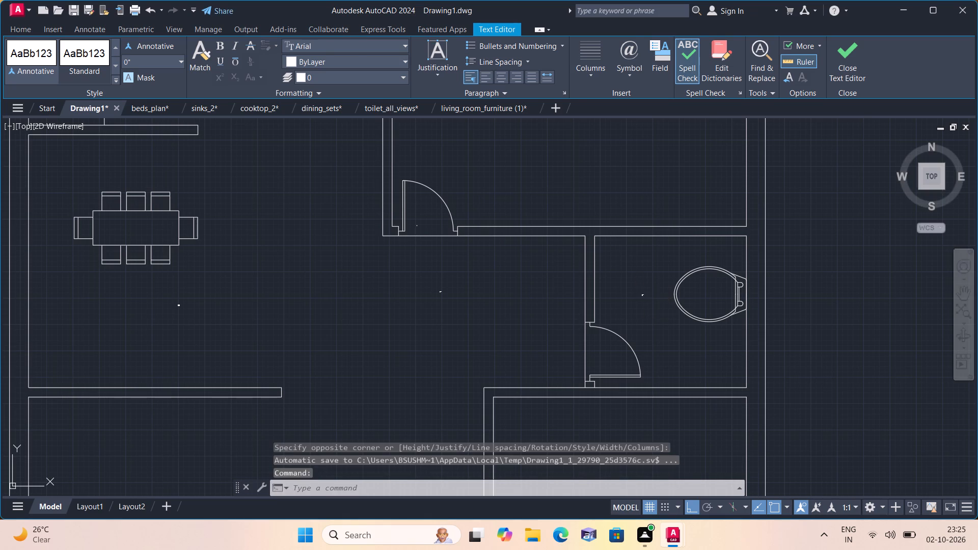
Add a multiline text label "D1" inside the toilet's door swing.
scroll(636, 272, down, 1)
middle_drag(600, 309, 563, 231)
scroll(580, 260, up, 1)
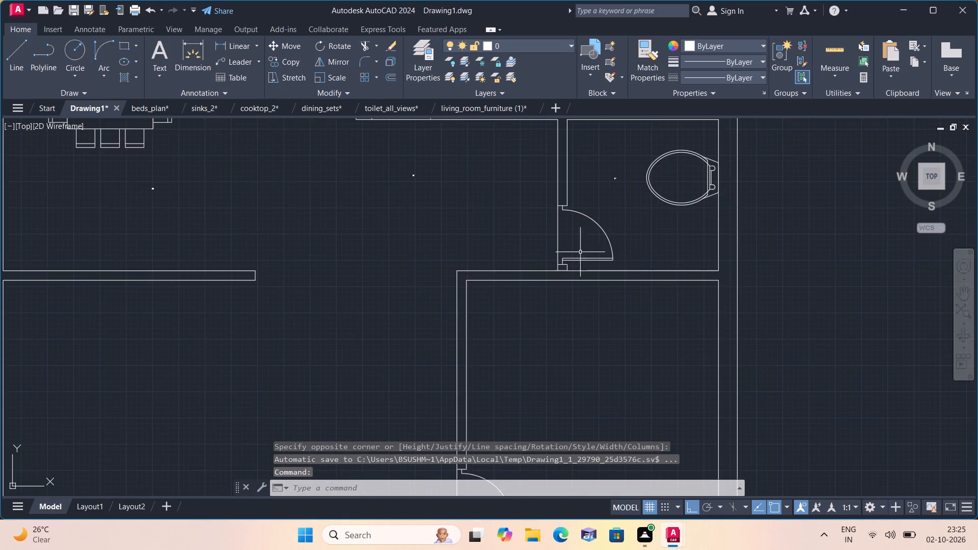
scroll(581, 238, up, 1)
key(space)
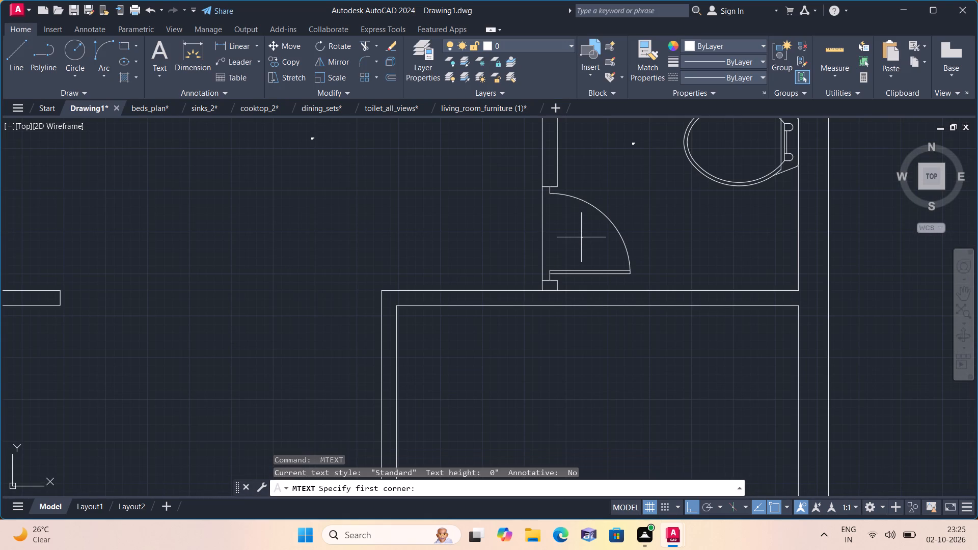
triple_click(585, 238)
text(D1)
click(527, 225)
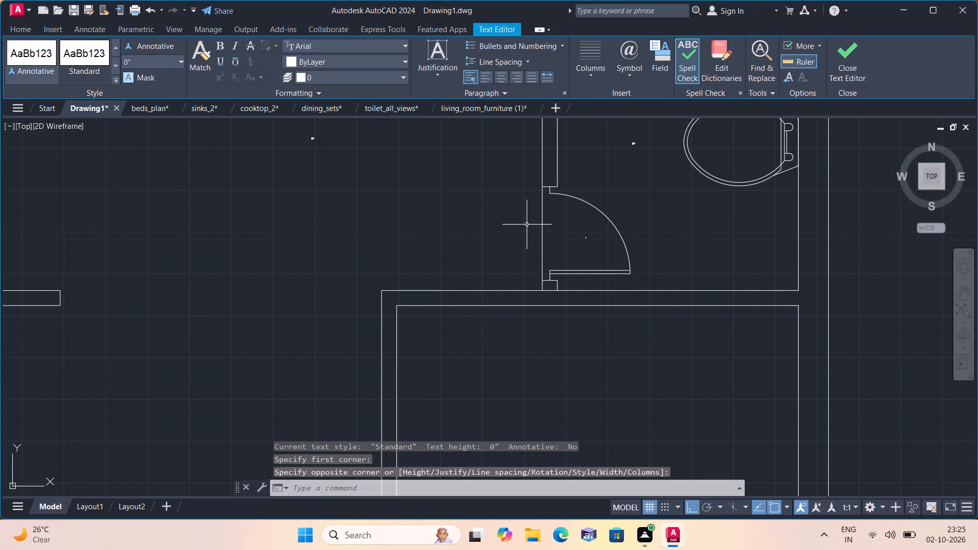
Add a multiline text label "D" in the door opening of the room below the toilet.
scroll(527, 225, down, 1)
middle_drag(520, 273, 468, 178)
scroll(507, 266, down, 1)
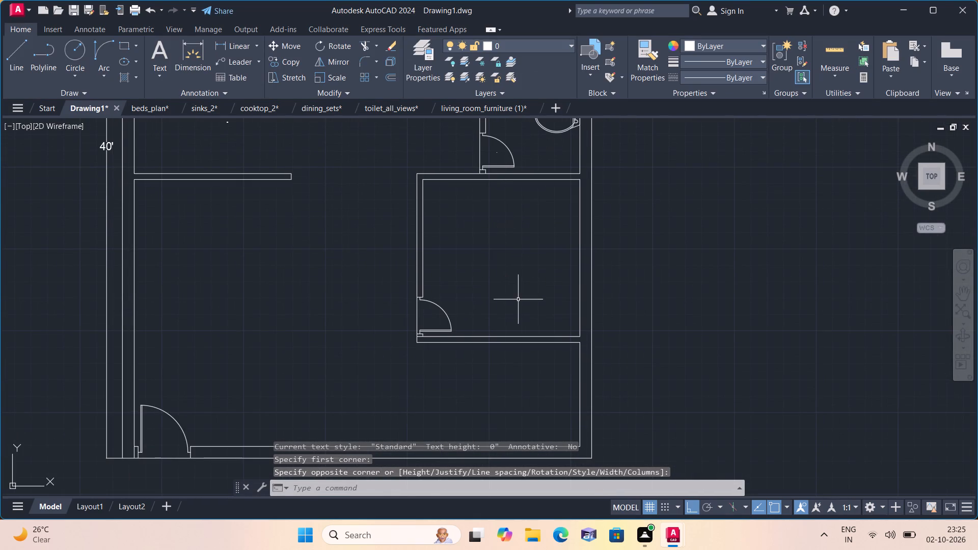
scroll(414, 320, up, 2)
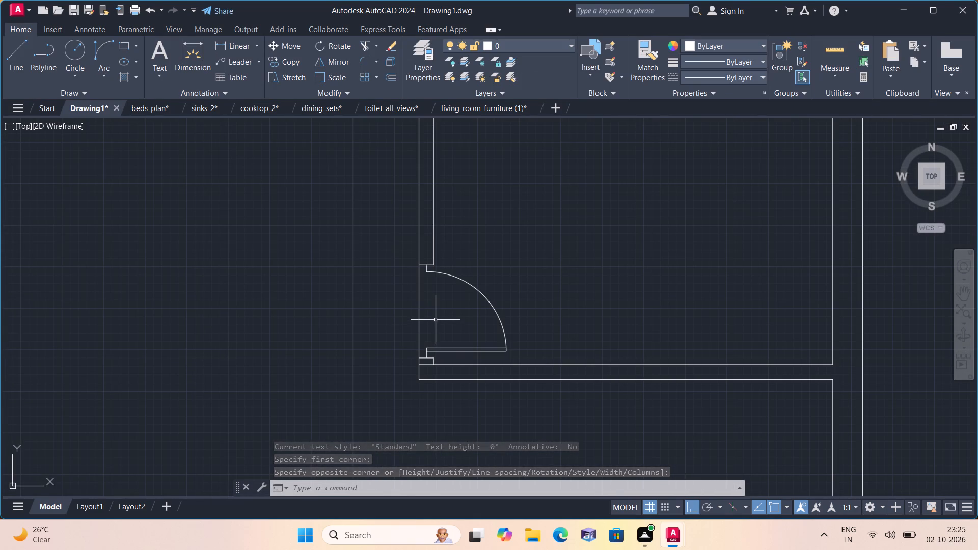
key(space)
triple_click(438, 320)
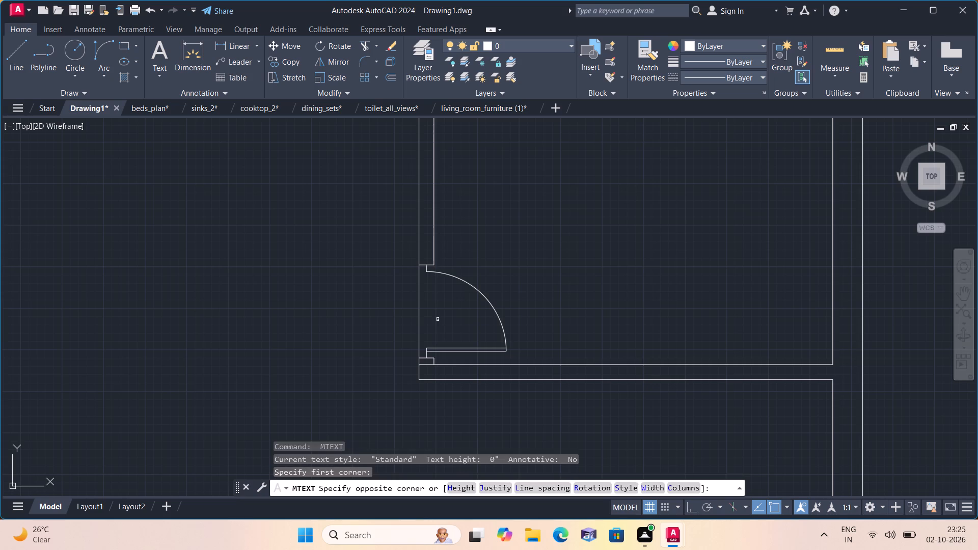
click(438, 319)
key(d)
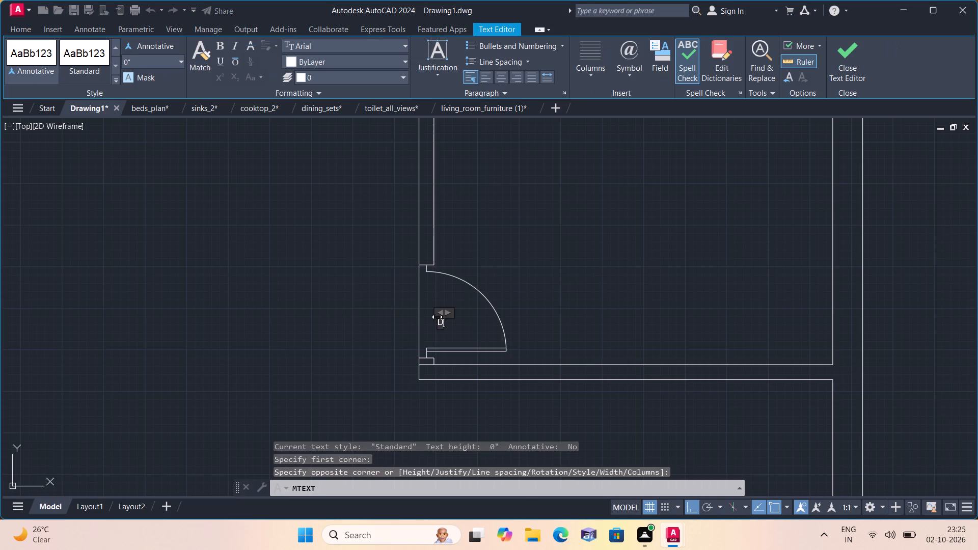
click(443, 299)
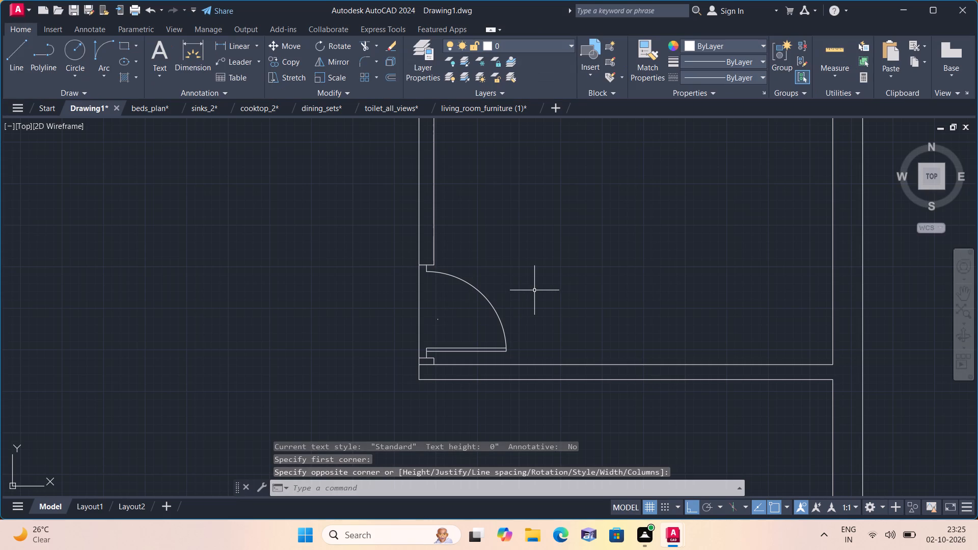
Add a multiline text label in the room below the toilet reading "BEDROOM" with "10'X10'" on the second line.
key(space)
triple_click(583, 285)
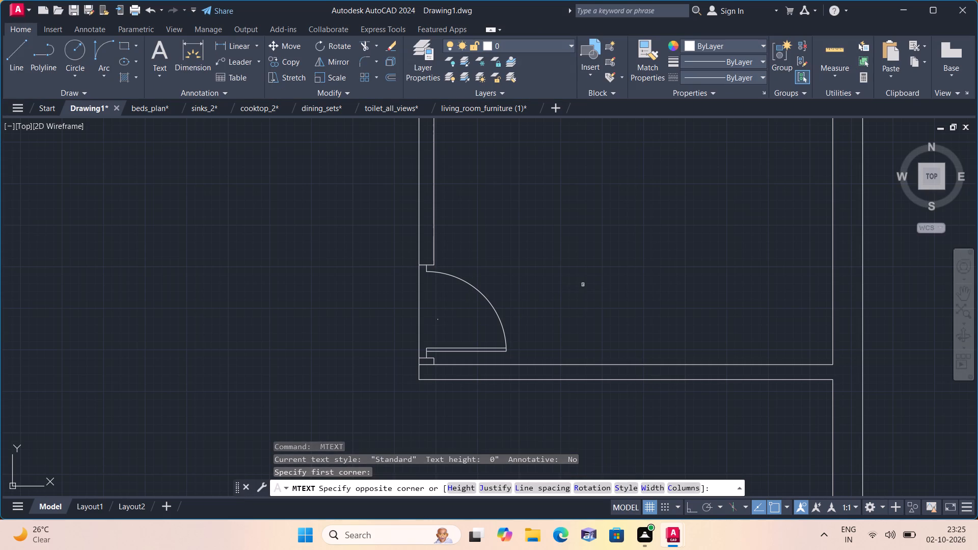
click(583, 285)
text(BEDROOM)
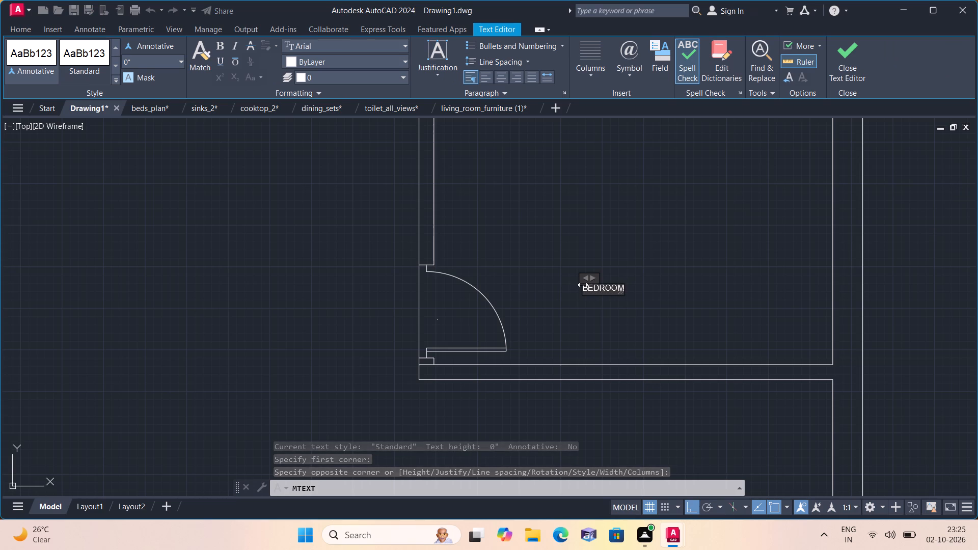
key(Return)
text(10'X10')
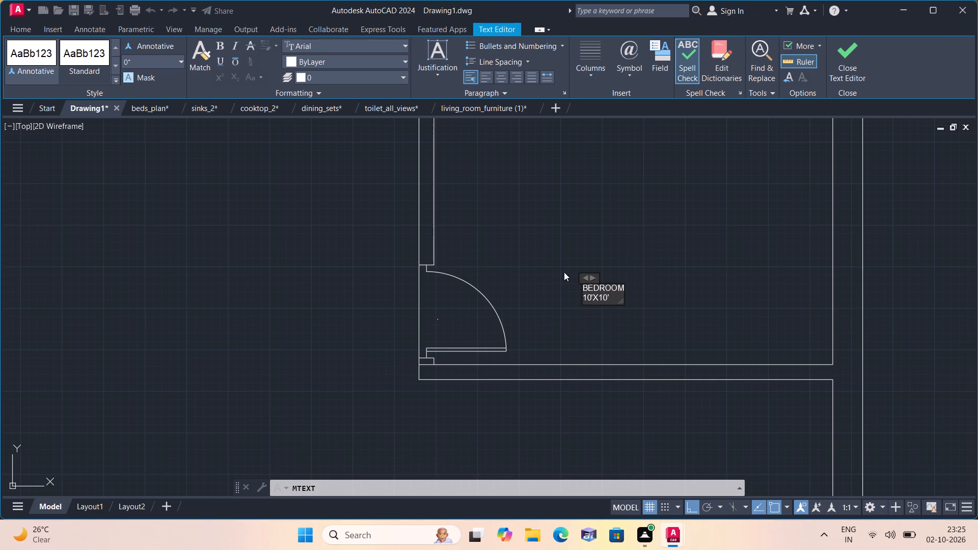
click(556, 265)
Add a multiline text label "M.D" inside the swing of the main entrance door in the plan's bottom wall.
scroll(482, 351, down, 1)
middle_drag(480, 346, 504, 273)
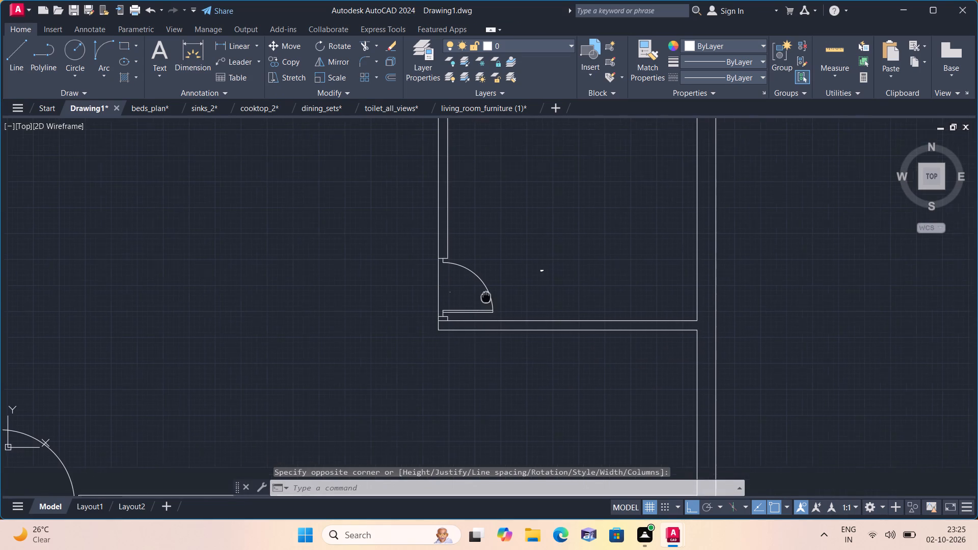
middle_drag(504, 273, 505, 272)
middle_drag(168, 396, 346, 259)
scroll(157, 385, down, 1)
scroll(317, 294, up, 2)
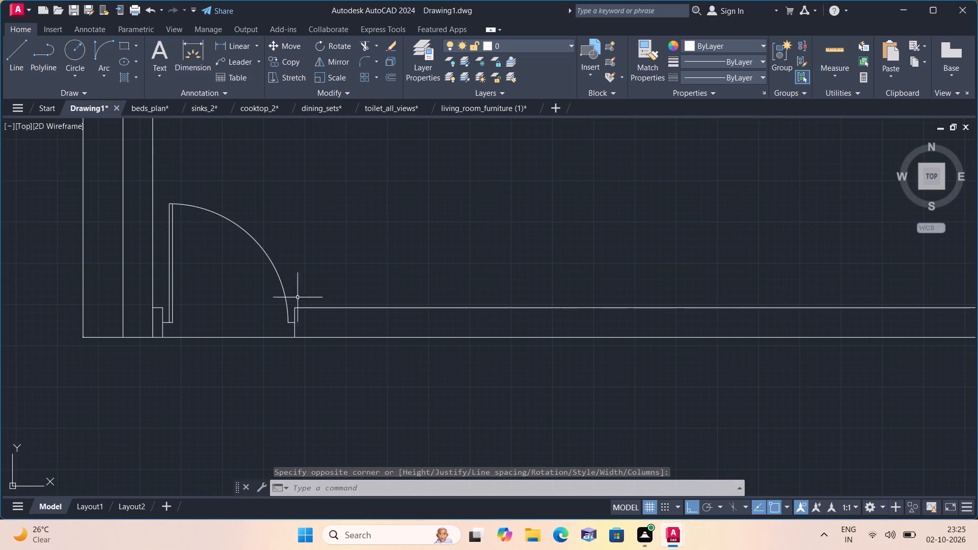
key(space)
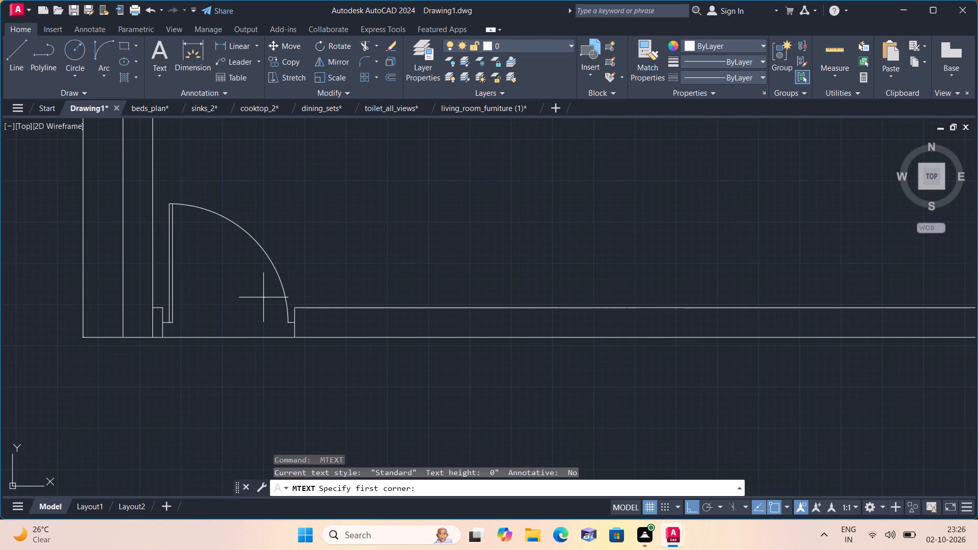
triple_click(231, 295)
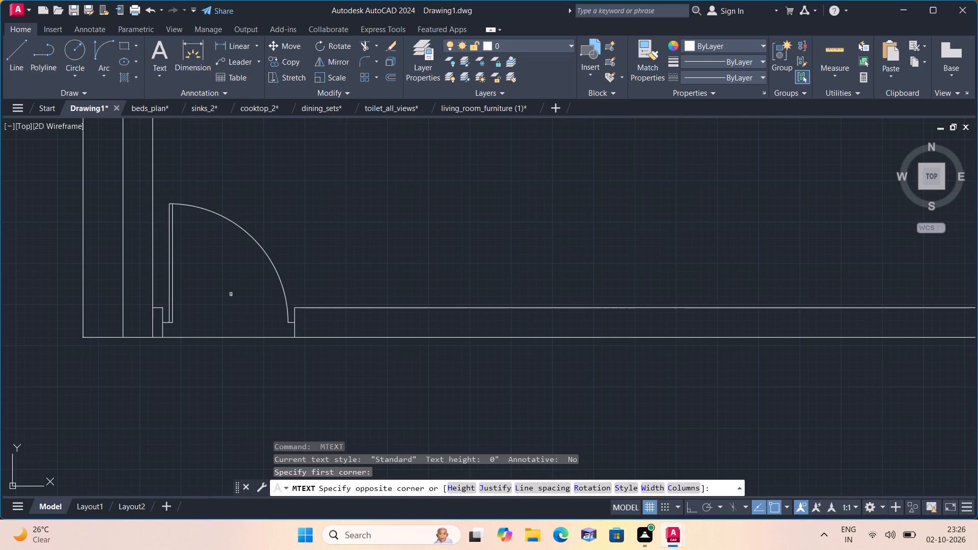
text(M.D)
click(210, 258)
Add the multiline text title "GROUND FLOOR PLAN" below the bottom outer wall, under the main door.
scroll(253, 301, down, 1)
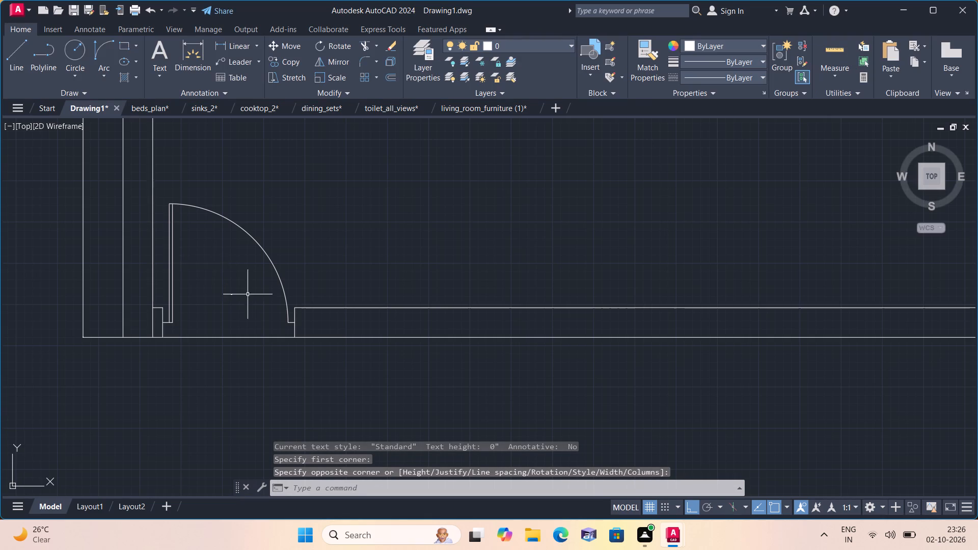
middle_drag(335, 355, 313, 253)
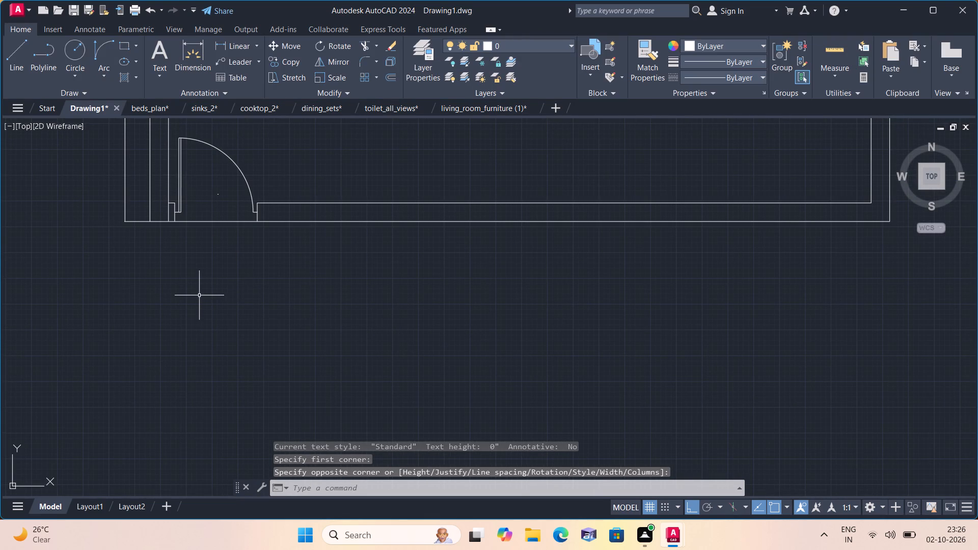
key(space)
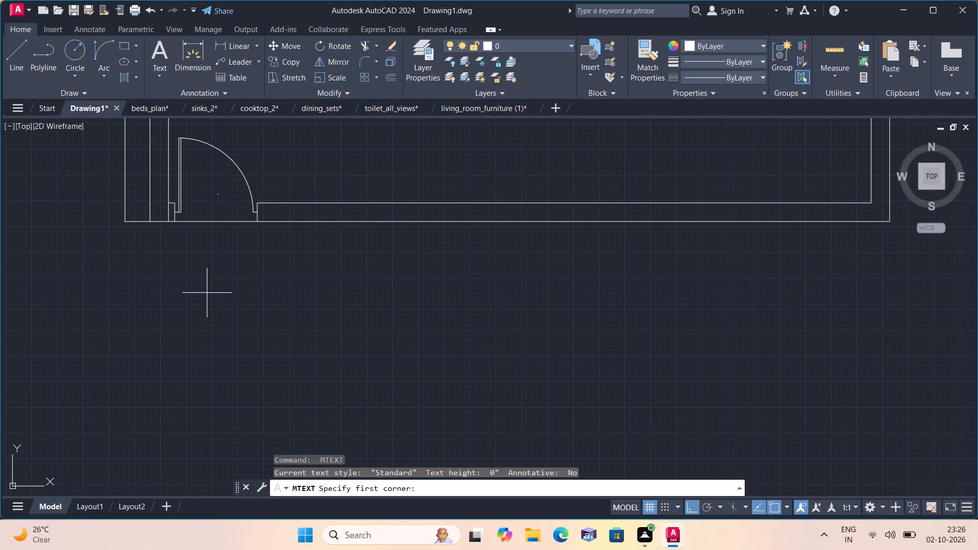
triple_click(215, 256)
click(215, 256)
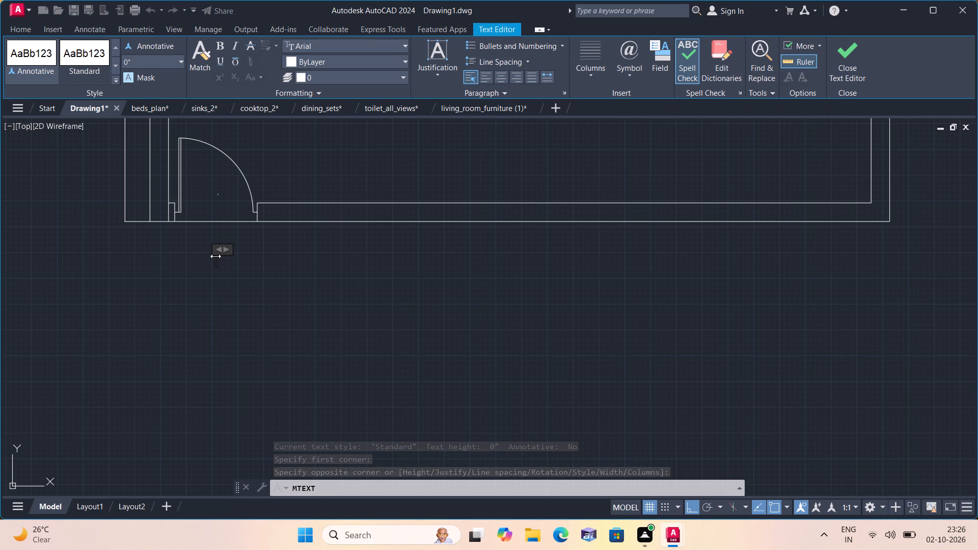
text(GROUND F)
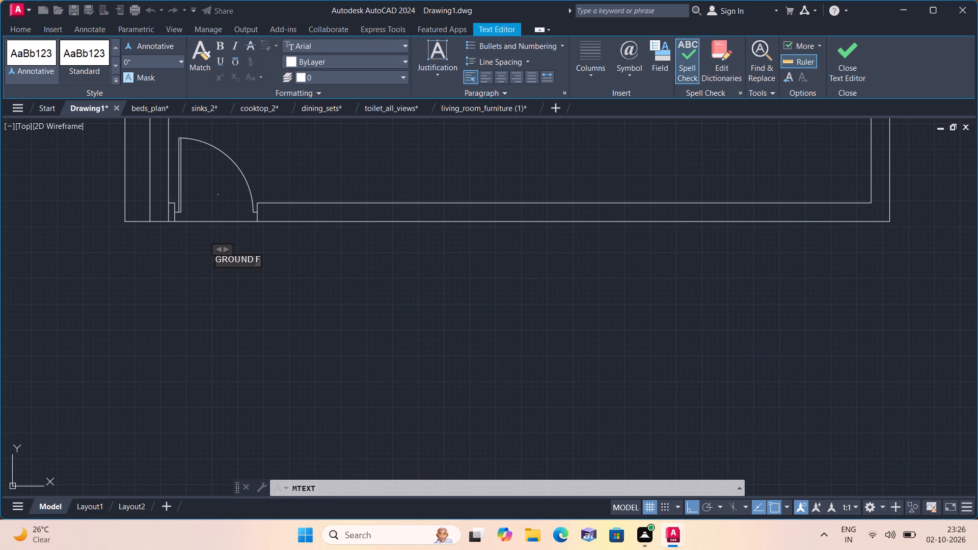
text(LOO)
text(R PLAN)
click(215, 275)
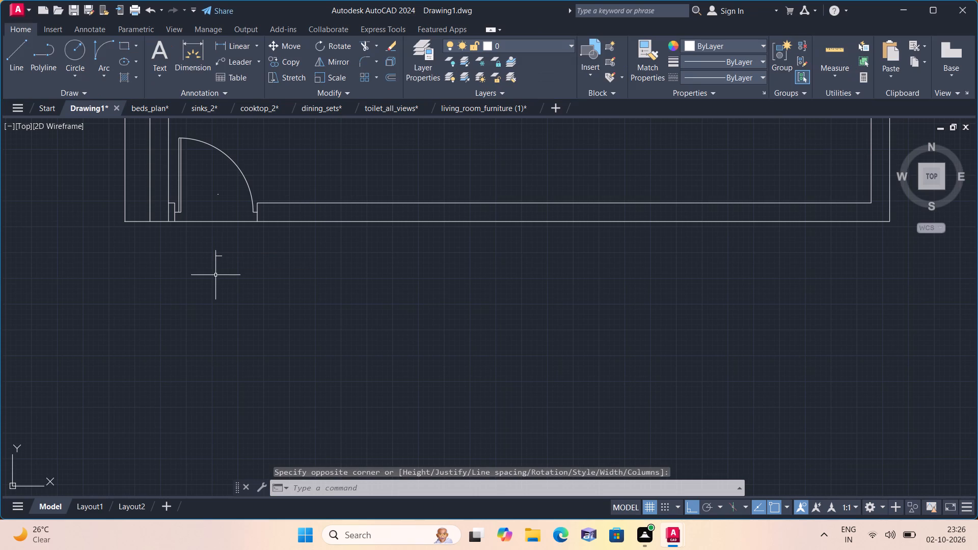
Add a multiline text note "TOTAL BUILDUP AREA=1200sqft" directly beneath the plan title.
key(space)
triple_click(215, 275)
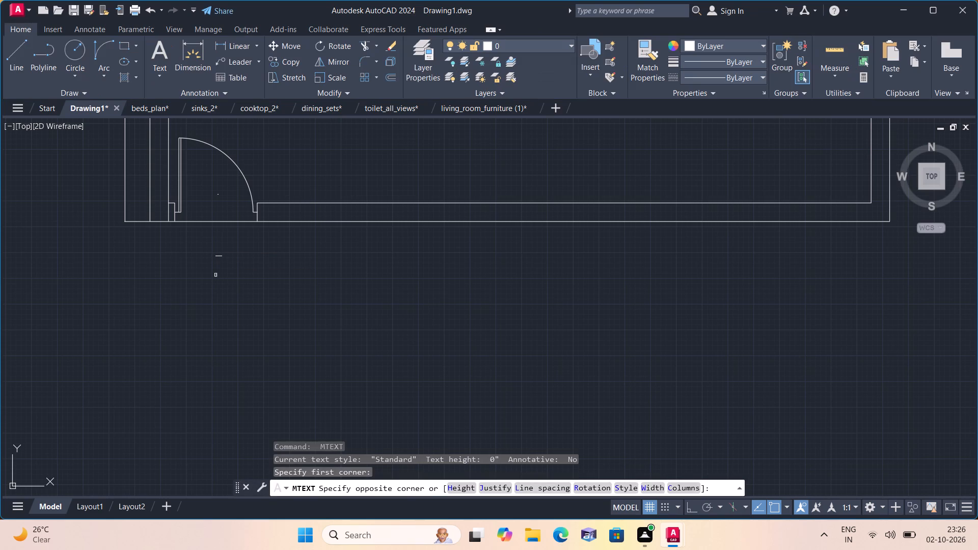
click(215, 275)
text(TOTAL BUILDUP AREA)
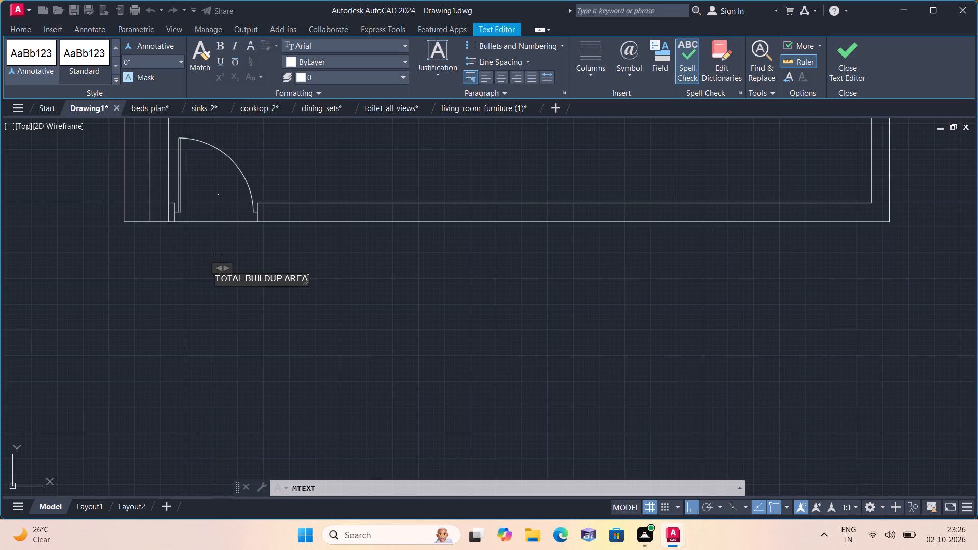
key(equal)
text(1200)
text(sqft)
click(205, 313)
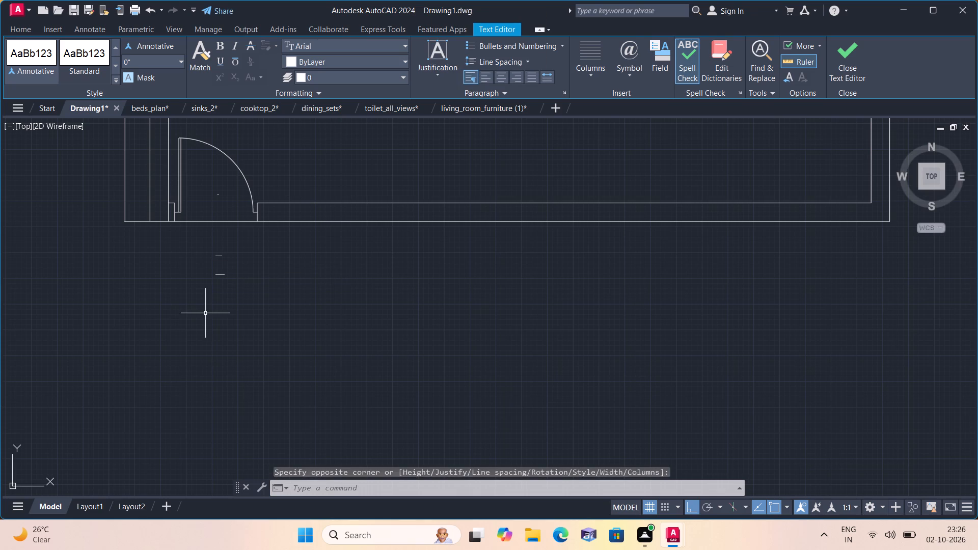
Add a multiline text label "W1" in the empty area below the buildup area note.
key(space)
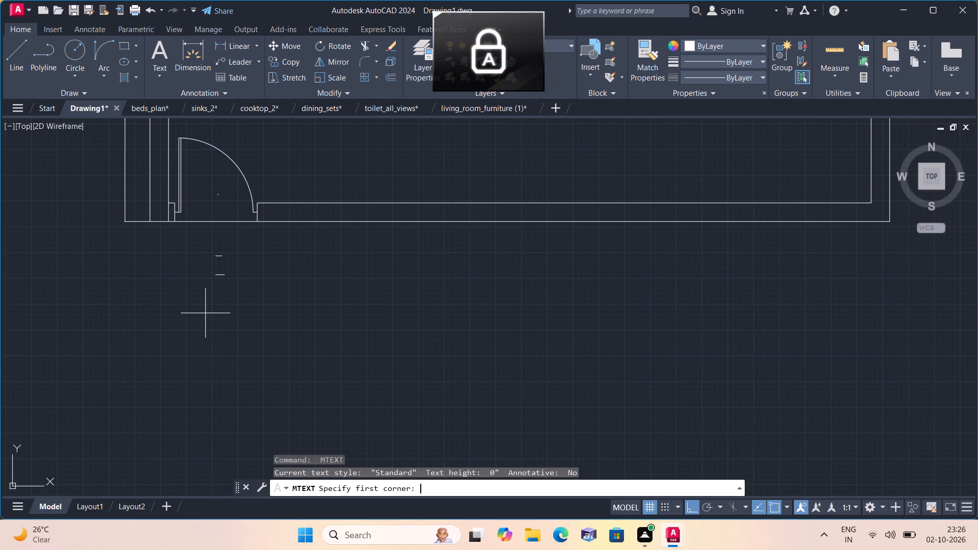
triple_click(205, 313)
click(205, 313)
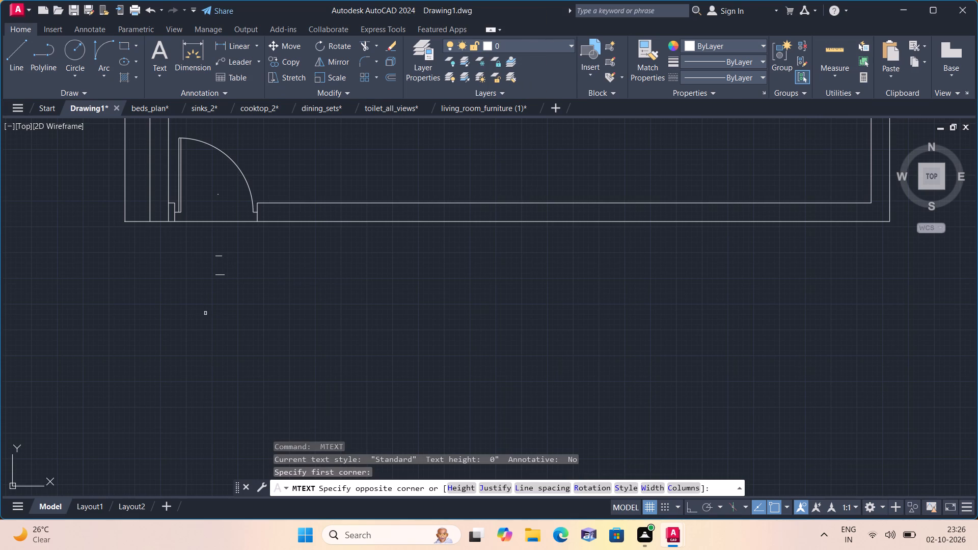
text(W1)
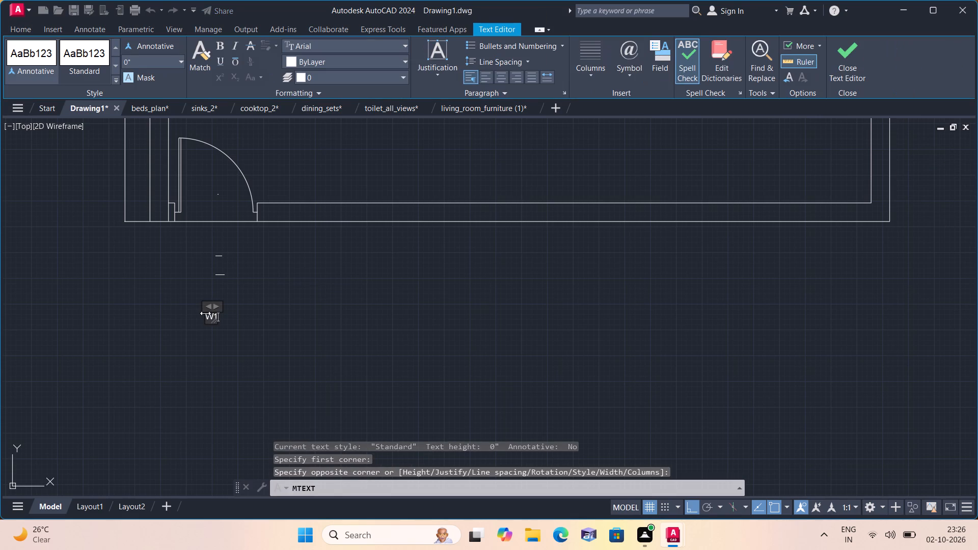
click(248, 323)
Add a multiline text label "V" in the empty area beside the W1 label.
key(space)
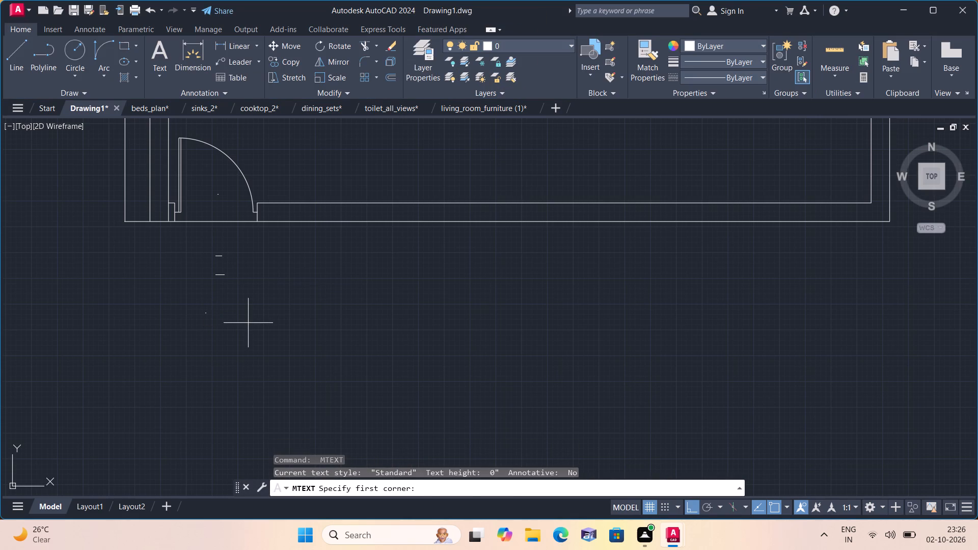
triple_click(248, 323)
click(248, 323)
key(v)
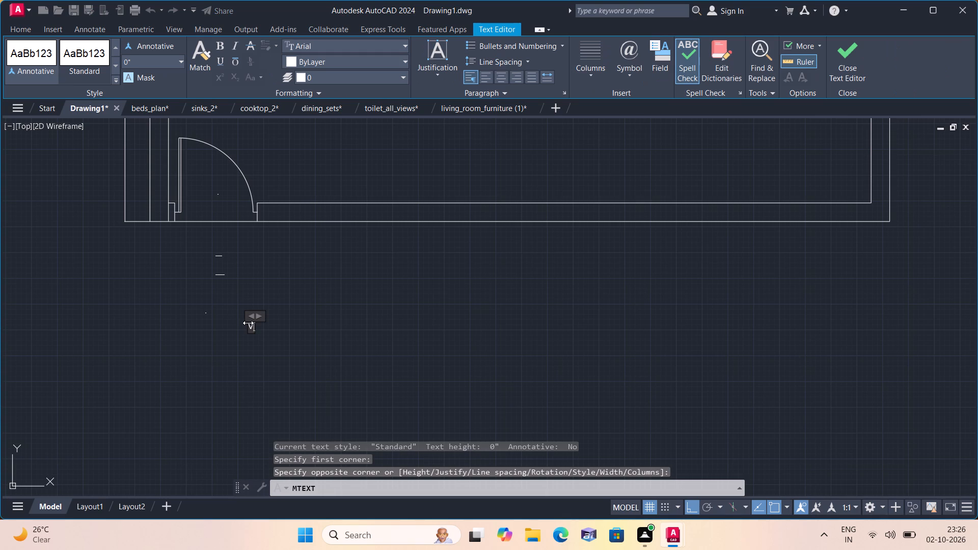
click(247, 354)
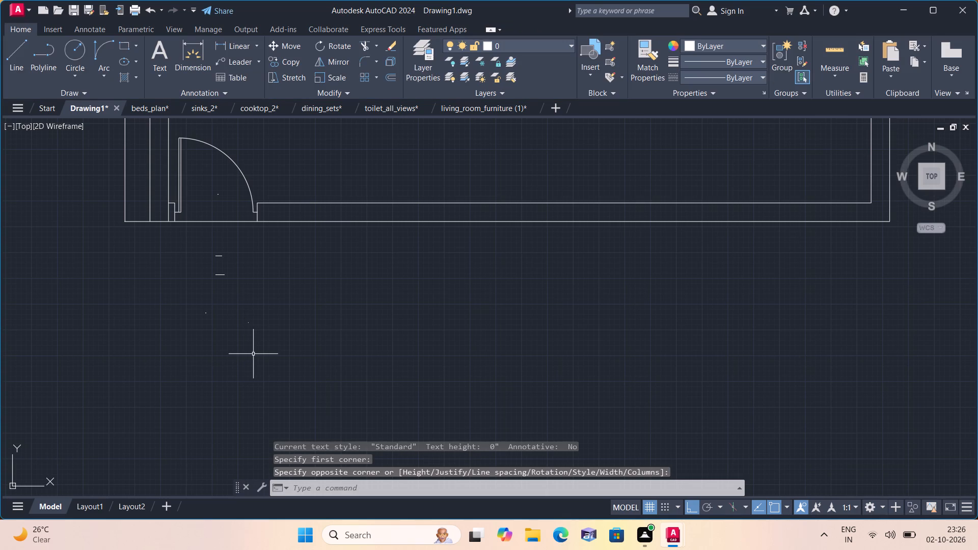
Add a multiline text label "W" in the empty area beside the V label.
key(space)
triple_click(285, 339)
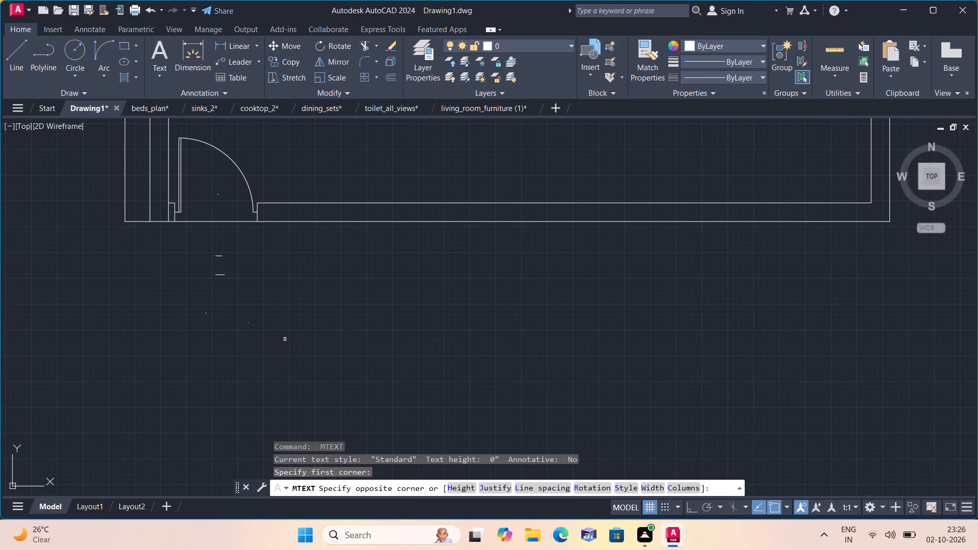
click(285, 339)
key(w)
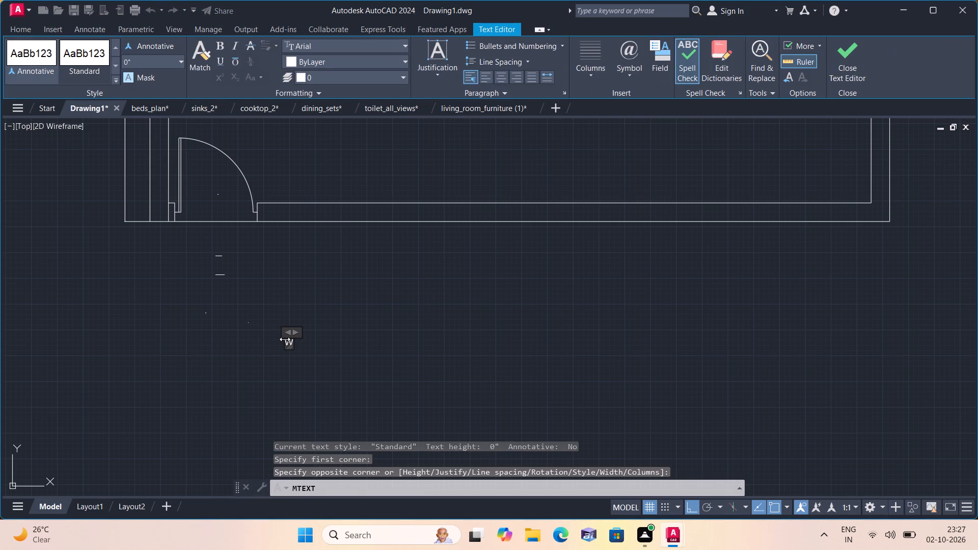
click(300, 297)
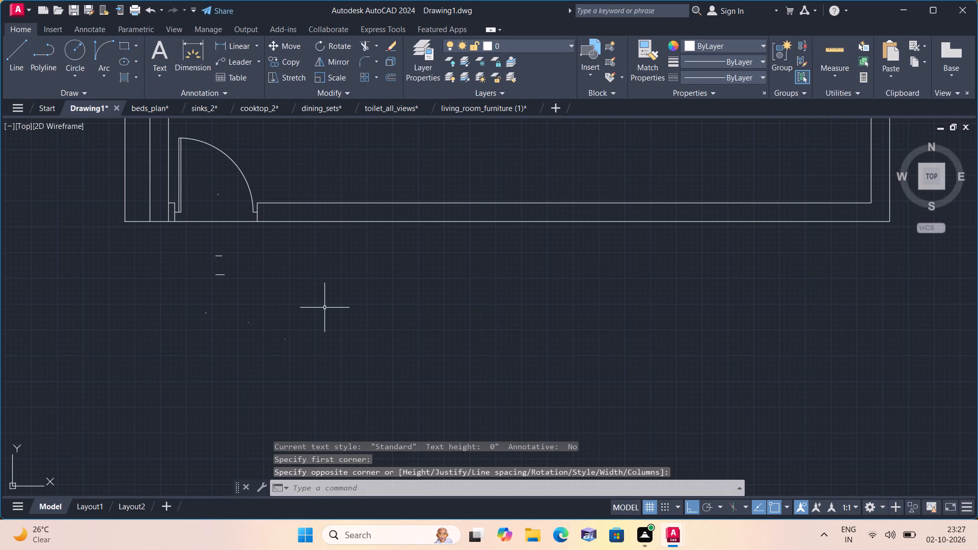
Add a multiline text label "[12.19]" in the empty area beside the window and ventilator tags.
key(space)
triple_click(324, 308)
click(324, 308)
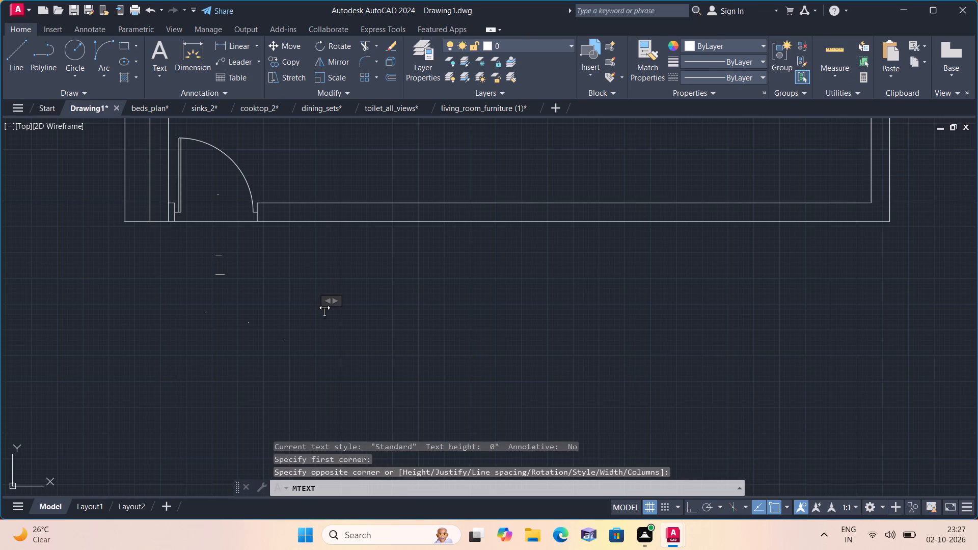
text([12)
text(.19])
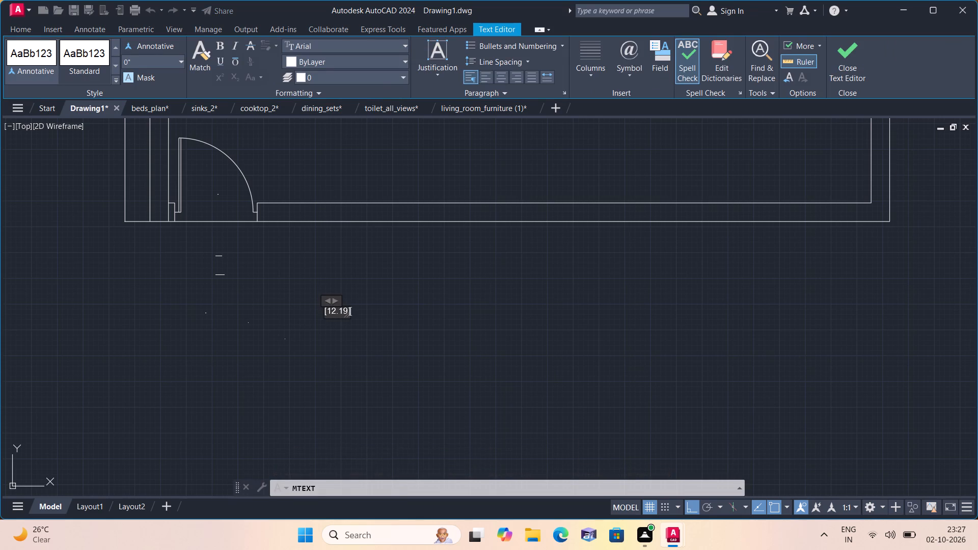
click(314, 283)
Add a multiline text label "[9.14]" in the empty area beside the [12.19] label.
key(space)
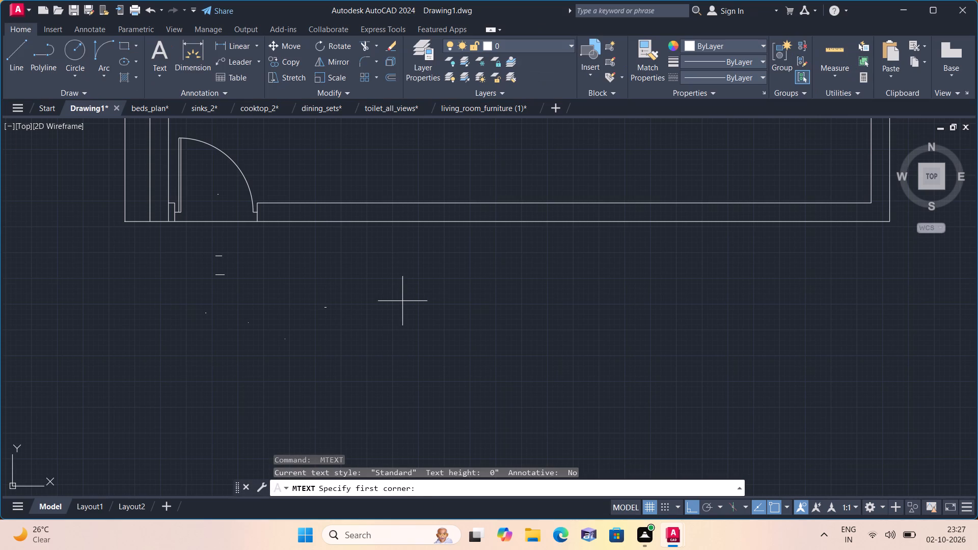
triple_click(402, 301)
key(bracketleft)
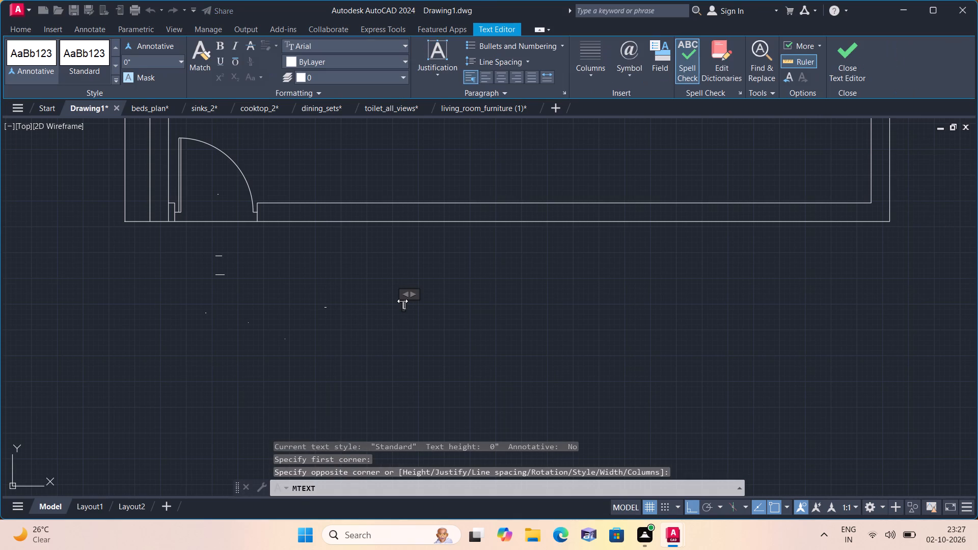
text(9.14])
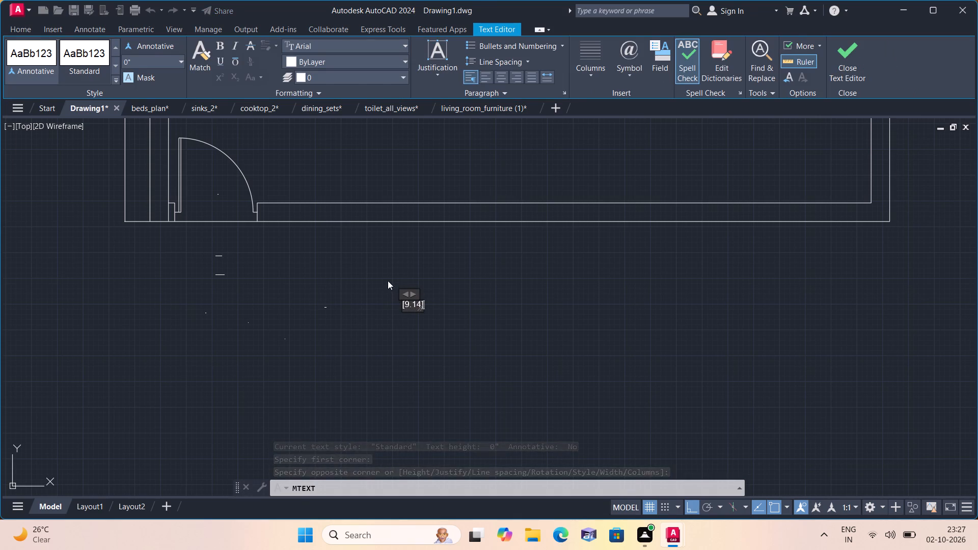
click(388, 281)
Select all similar multiline text in the drawing and set its text height to 6".
scroll(430, 337, up, 1)
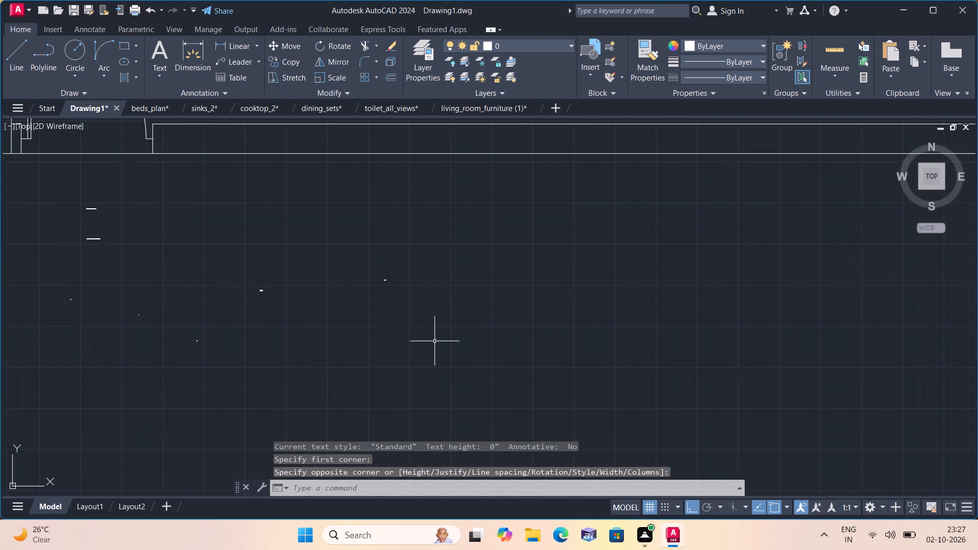
click(440, 347)
click(235, 252)
right_click(235, 252)
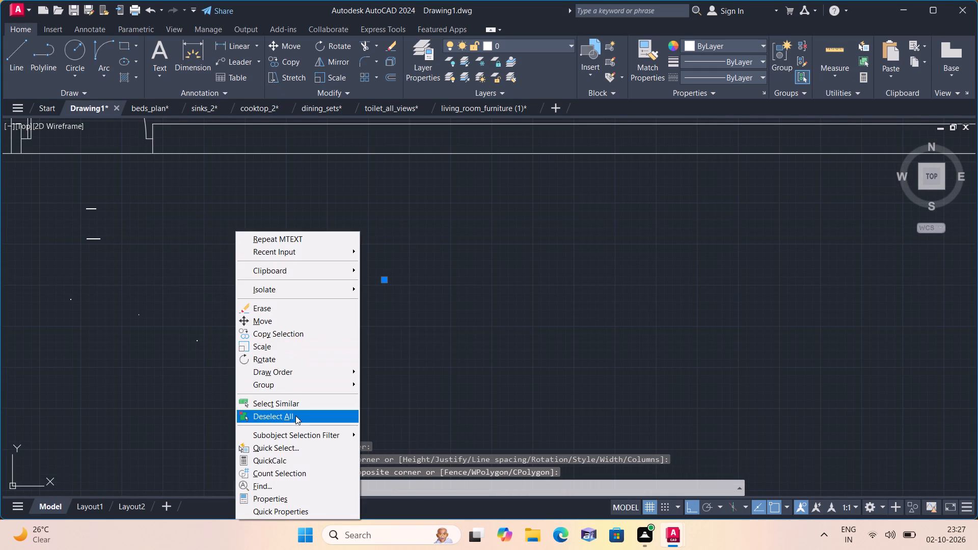
click(295, 405)
right_click(306, 340)
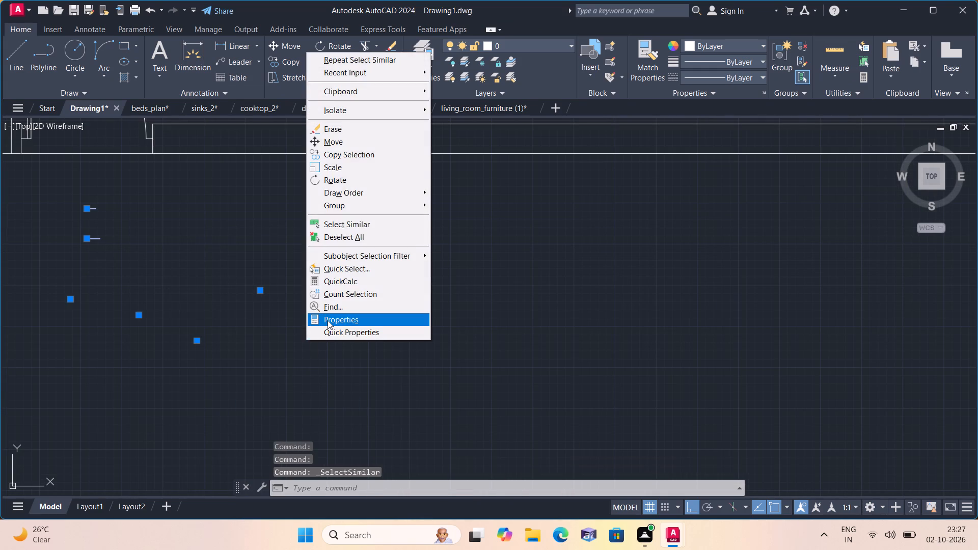
click(330, 319)
scroll(65, 238, down, 3)
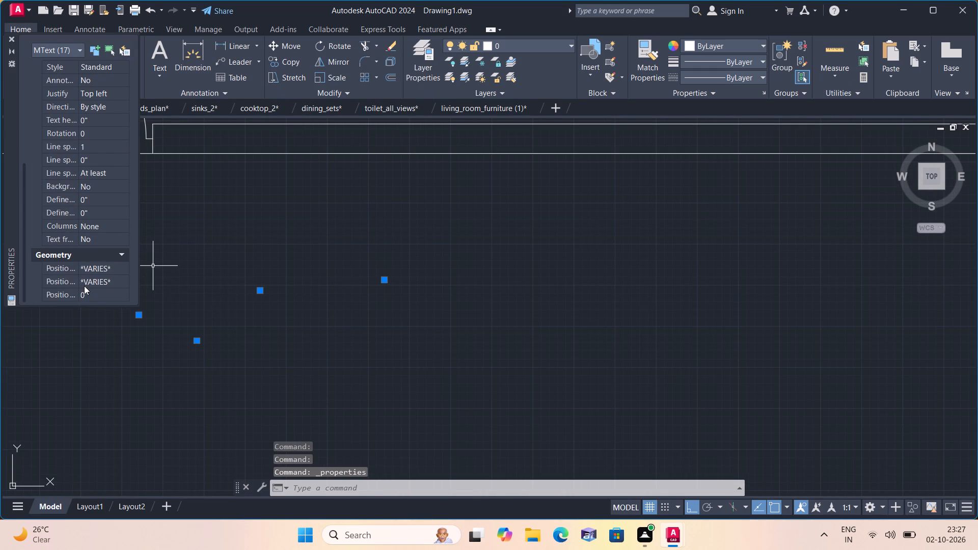
click(101, 117)
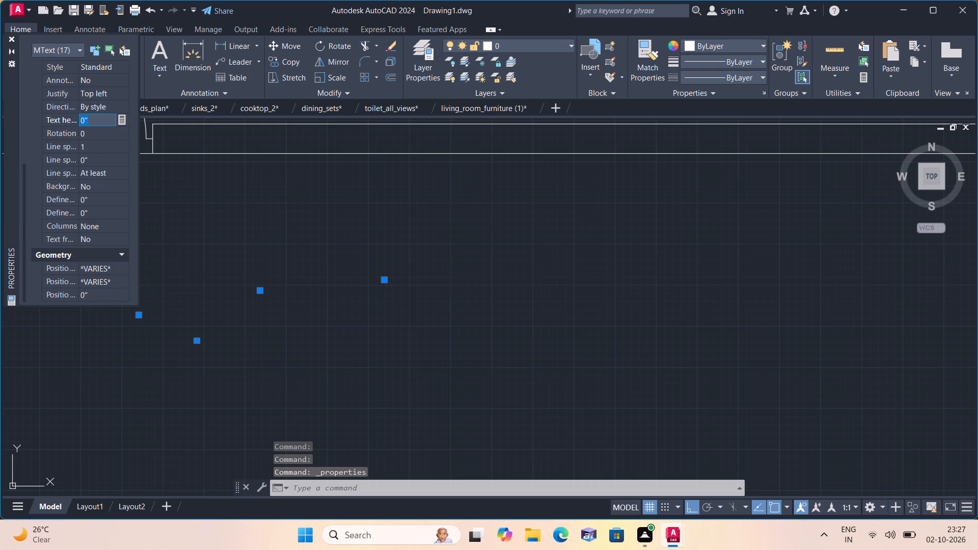
key(BackSpace)
text(6")
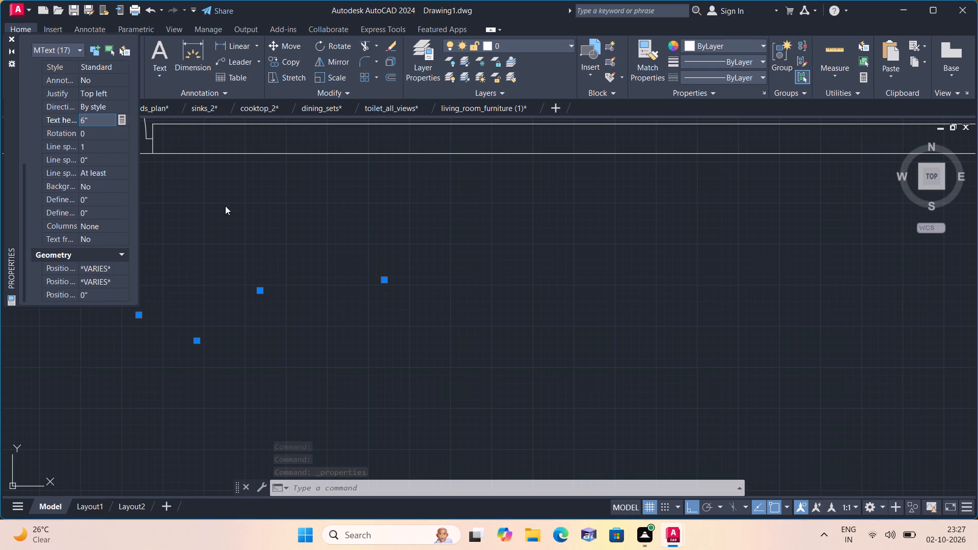
click(227, 206)
click(11, 40)
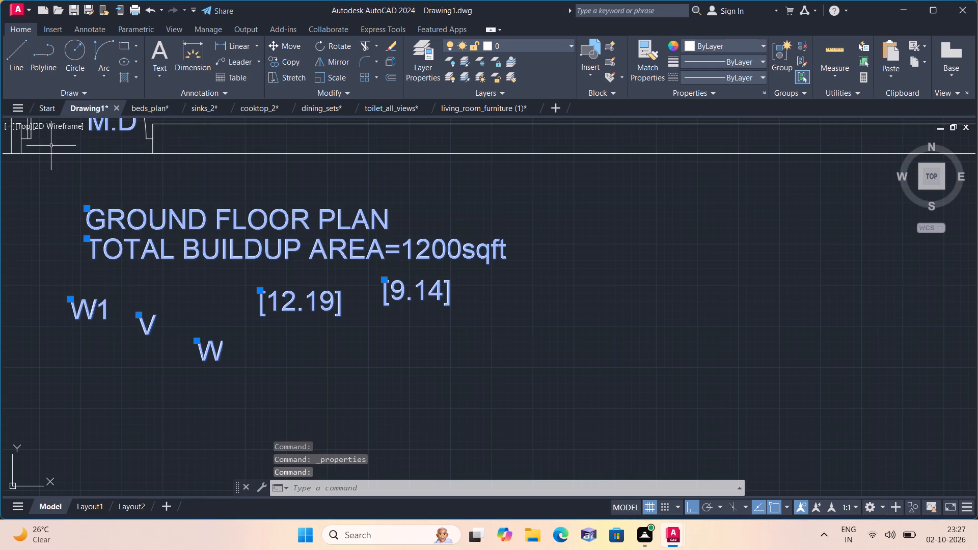
key(Escape)
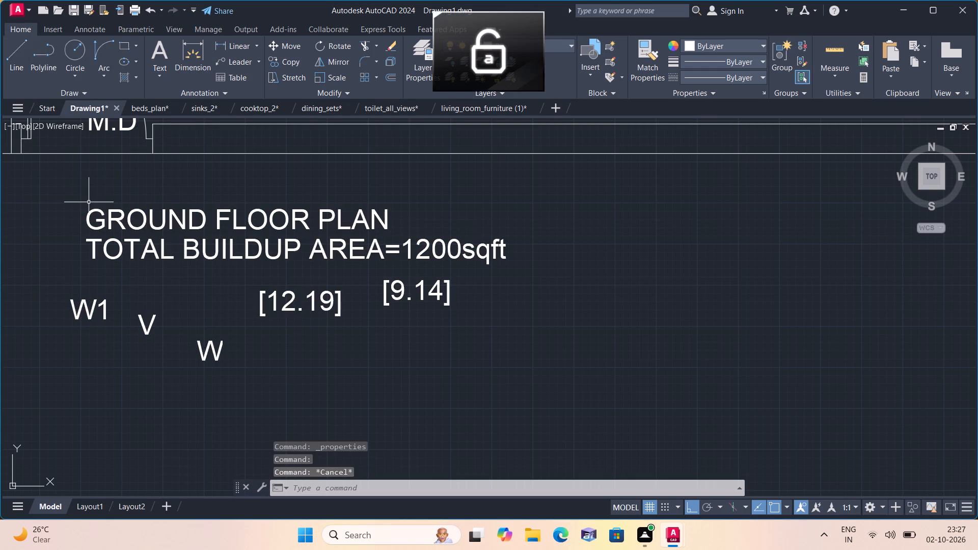
Turn off Ortho and move the kitchen sink off the counter into the open floor near the KITCHEN label.
middle_drag(95, 231, 99, 337)
scroll(95, 231, down, 1)
scroll(101, 349, down, 1)
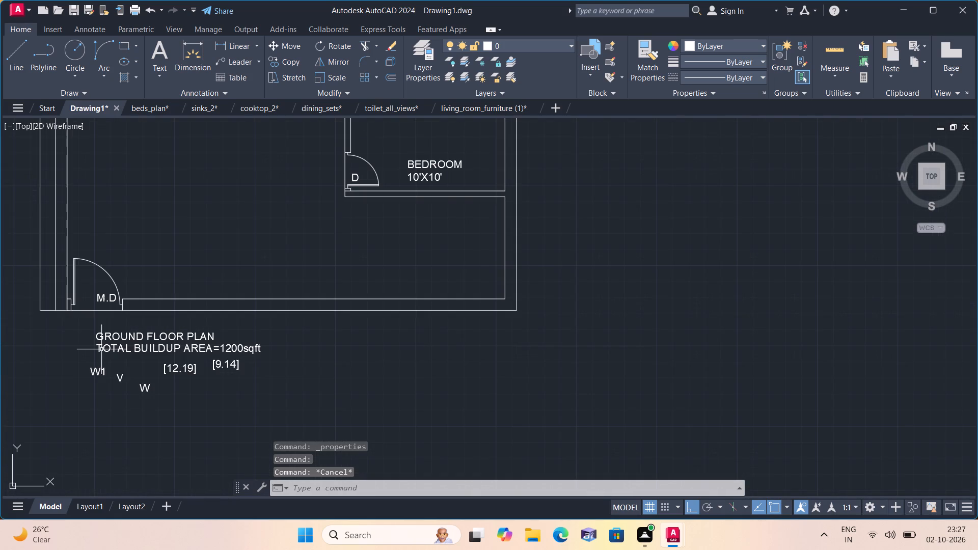
middle_drag(100, 347, 179, 478)
middle_drag(253, 266, 270, 500)
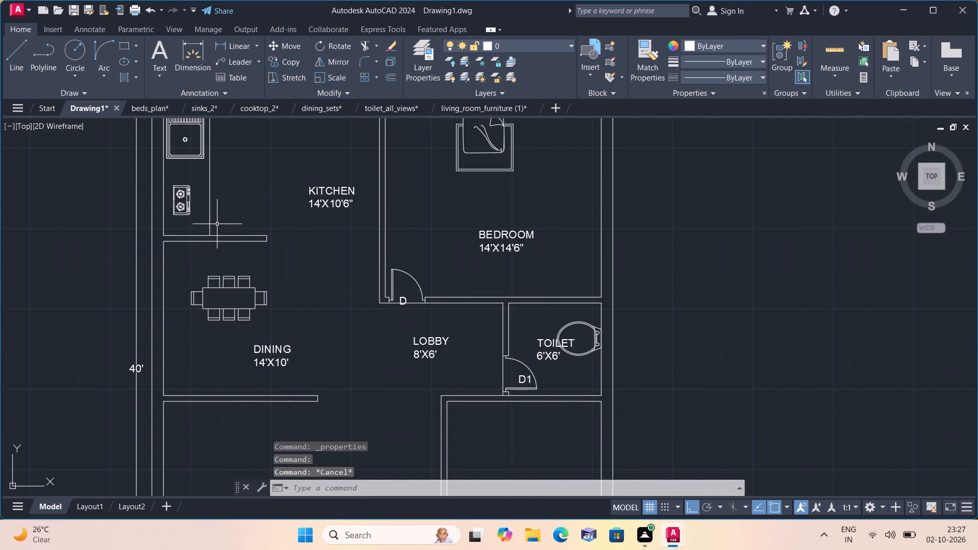
middle_drag(214, 217, 295, 415)
scroll(281, 398, up, 2)
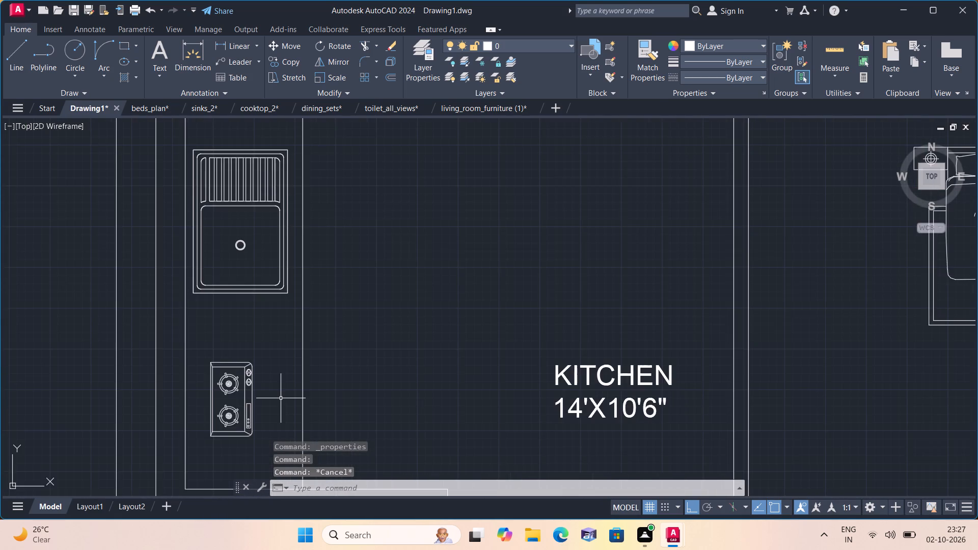
middle_drag(280, 398, 265, 343)
click(273, 216)
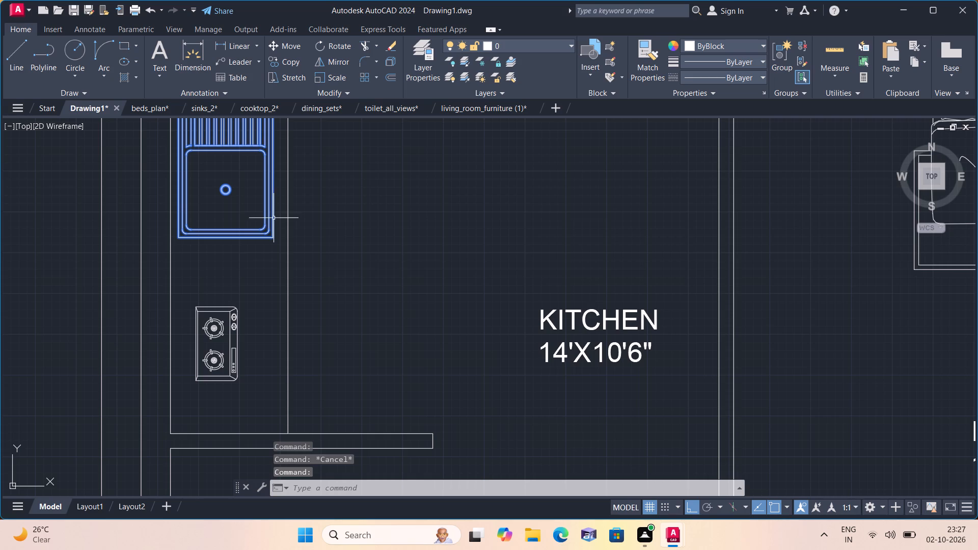
middle_drag(267, 230, 256, 256)
scroll(260, 247, down, 2)
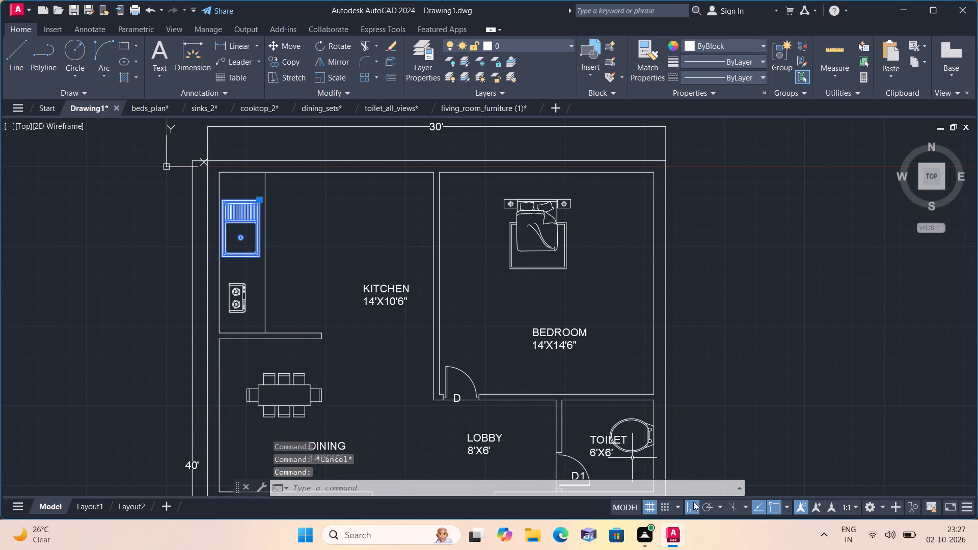
click(690, 506)
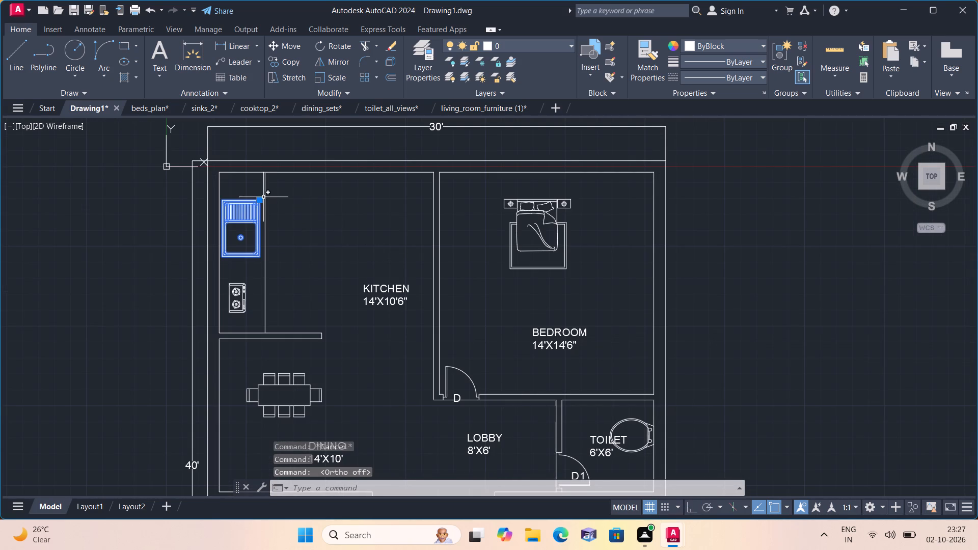
click(258, 200)
click(331, 252)
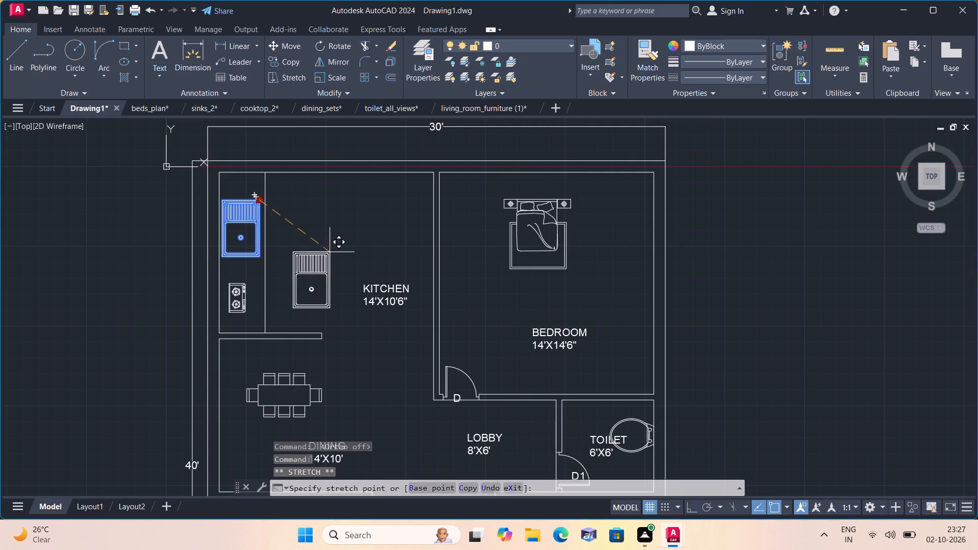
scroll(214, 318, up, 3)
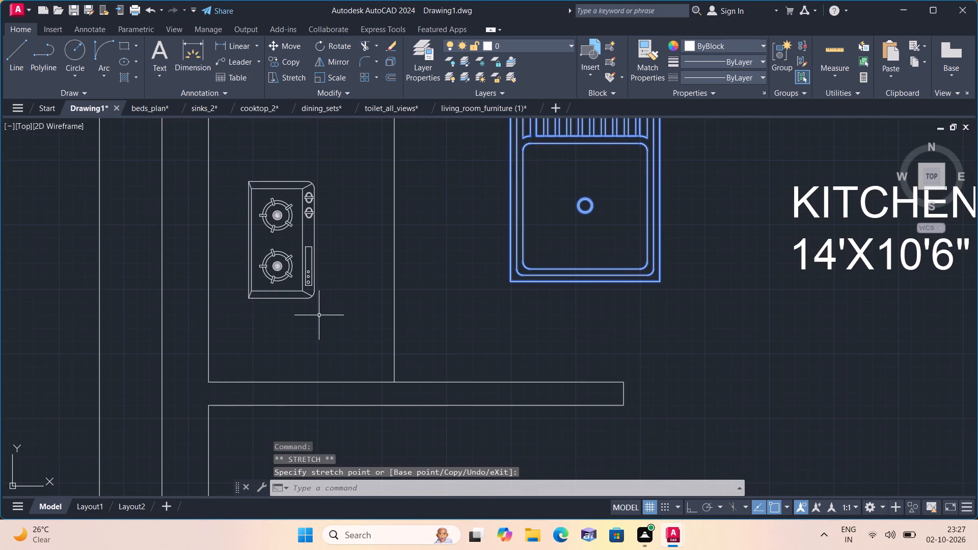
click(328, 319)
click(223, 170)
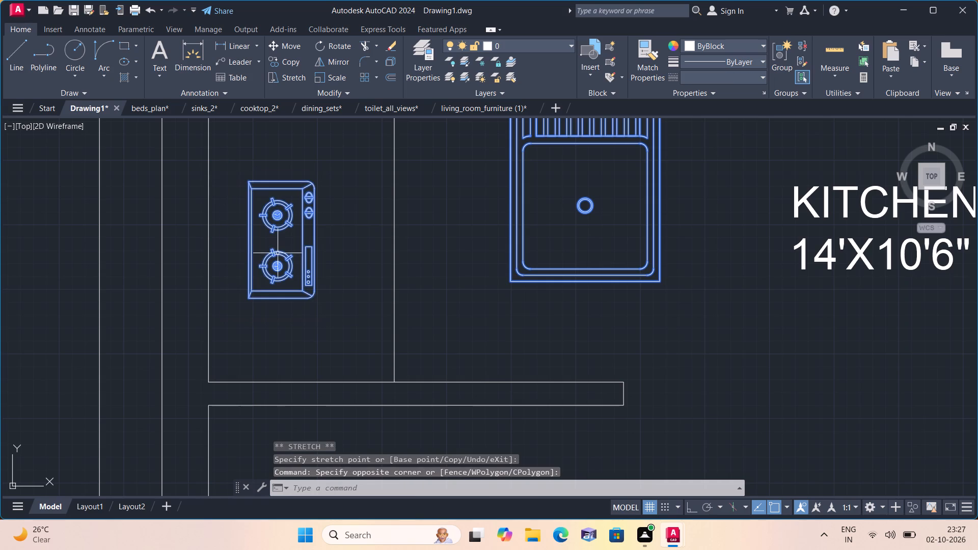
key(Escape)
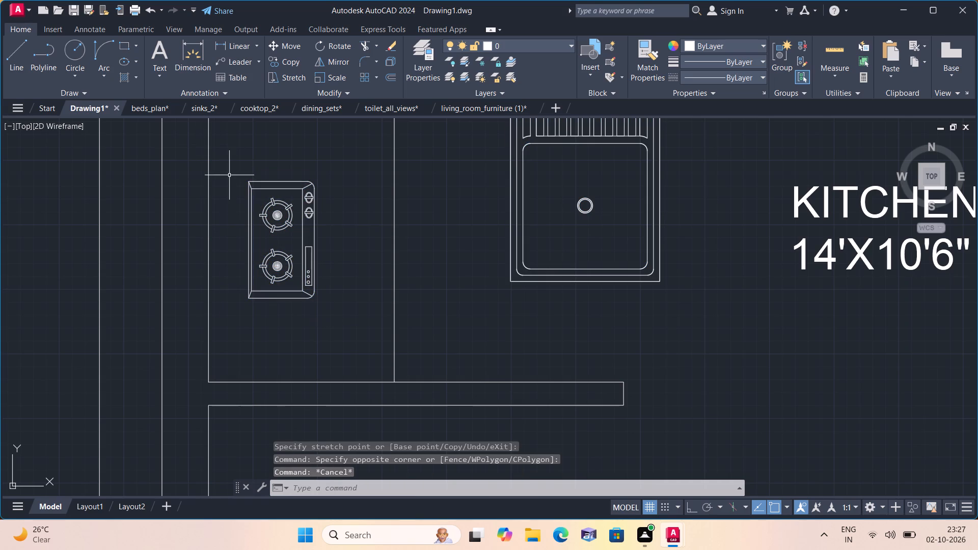
Move the two-burner cooktop up along the kitchen counter toward the upper wall, clear of the wall beside the dining area.
scroll(212, 184, down, 2)
scroll(264, 249, up, 2)
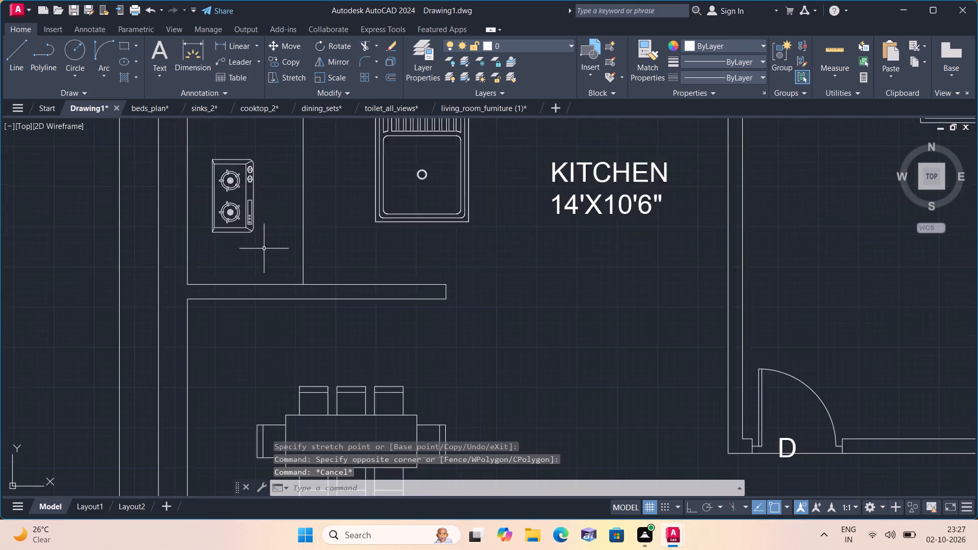
click(264, 249)
middle_drag(205, 180, 216, 248)
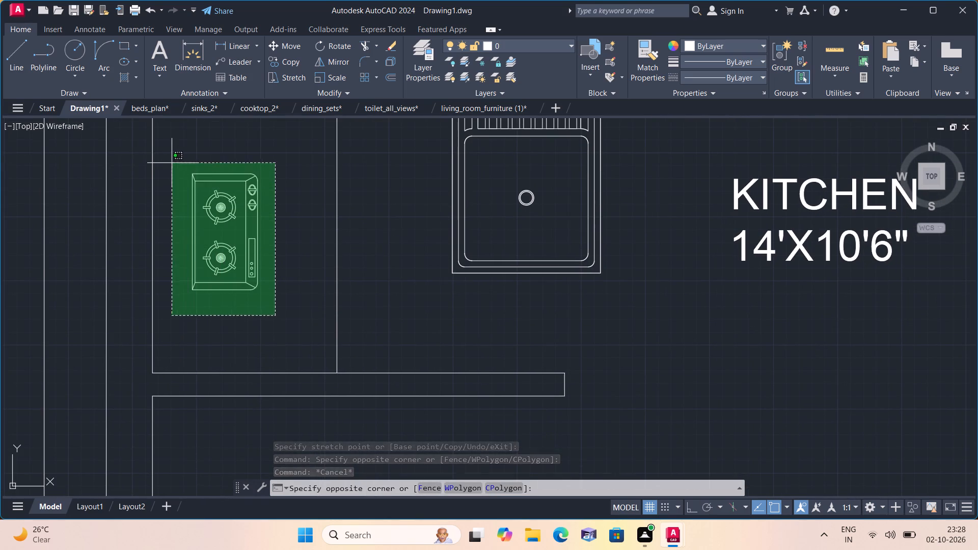
click(172, 162)
click(279, 43)
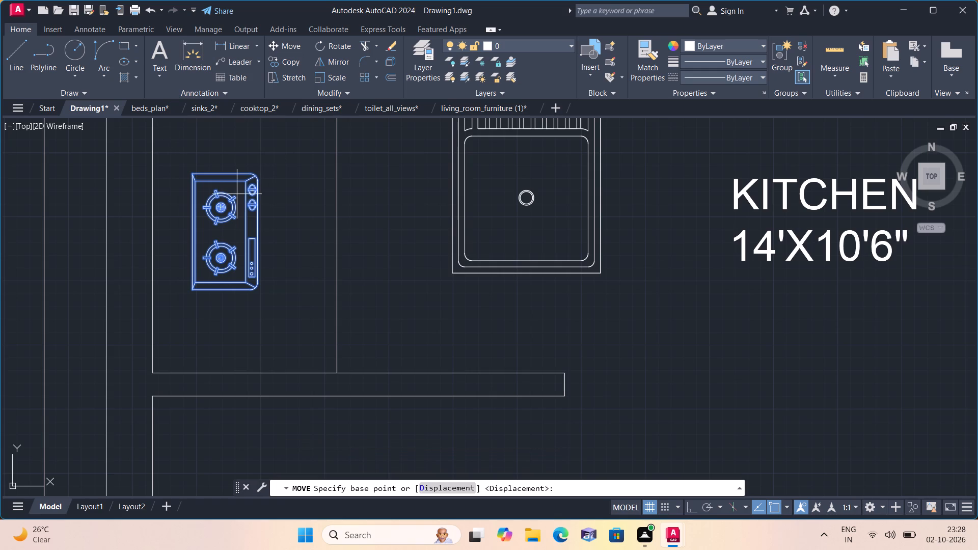
click(216, 205)
middle_drag(220, 182, 215, 327)
scroll(215, 328, down, 2)
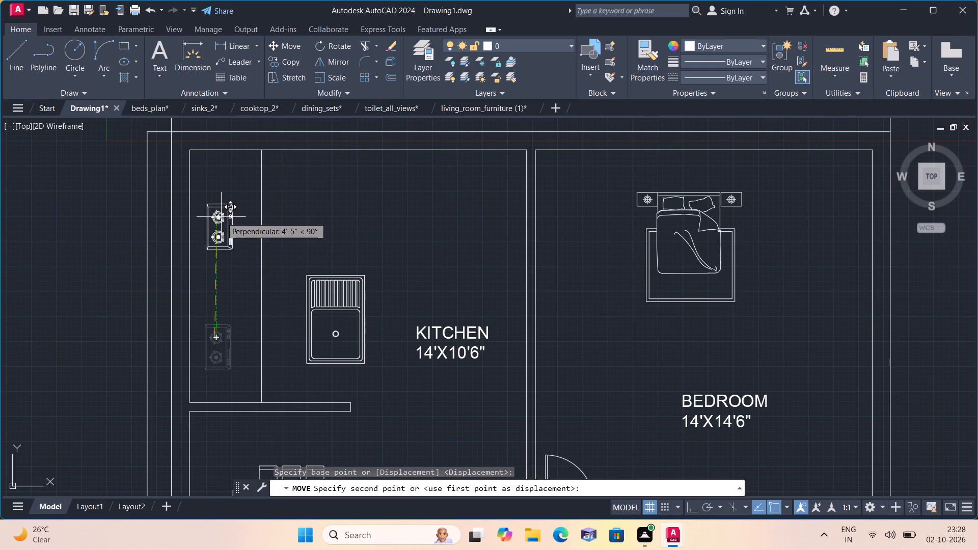
click(221, 207)
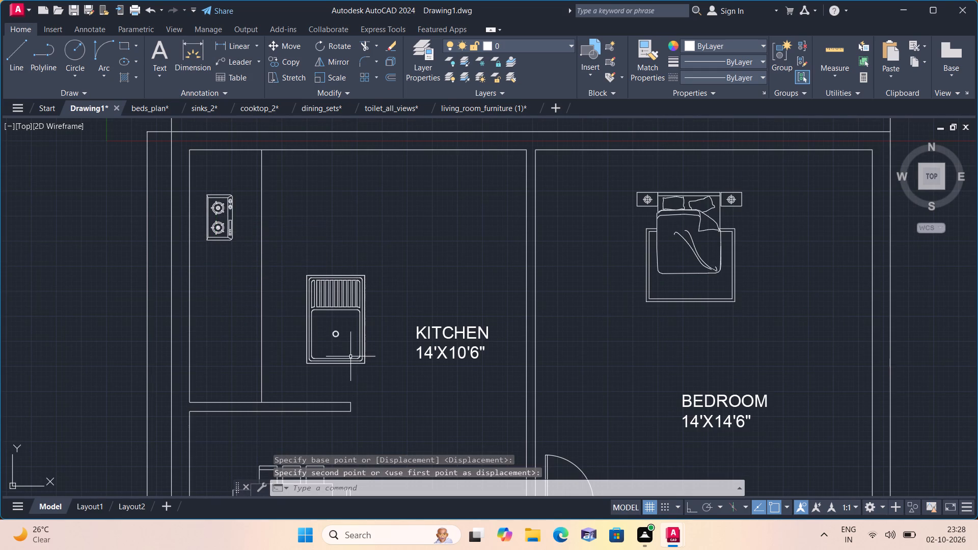
Move the kitchen sink from the open floor back onto the counter, just below the cooktop and inside the counter edge.
click(355, 362)
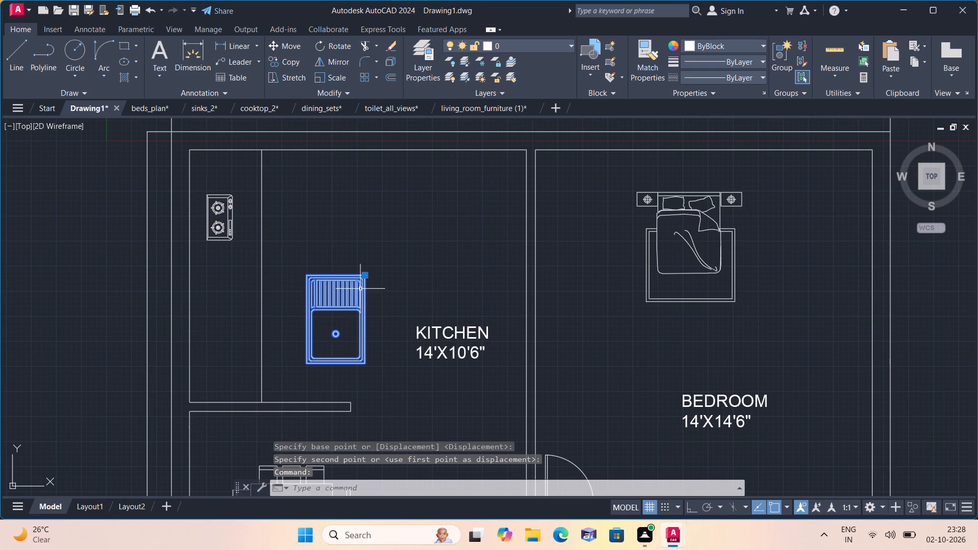
click(364, 273)
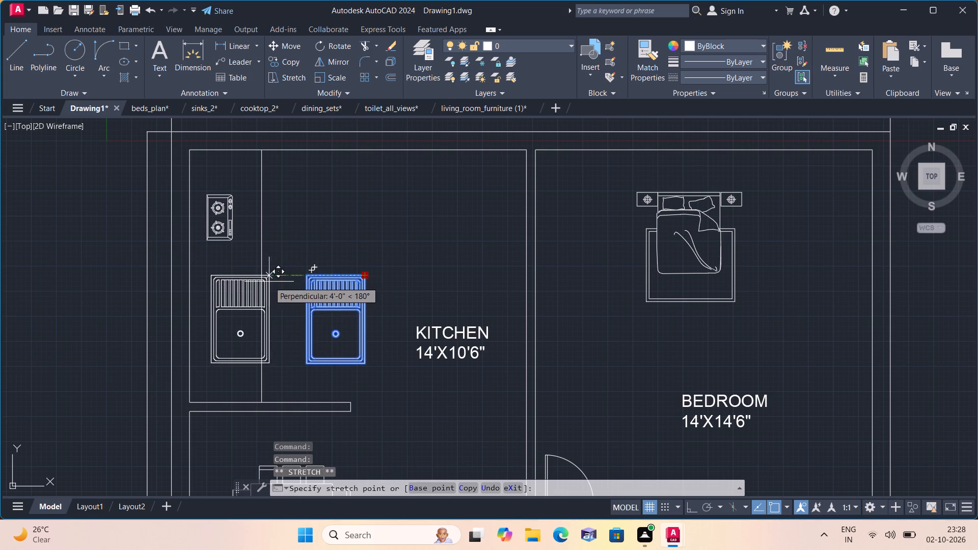
click(256, 279)
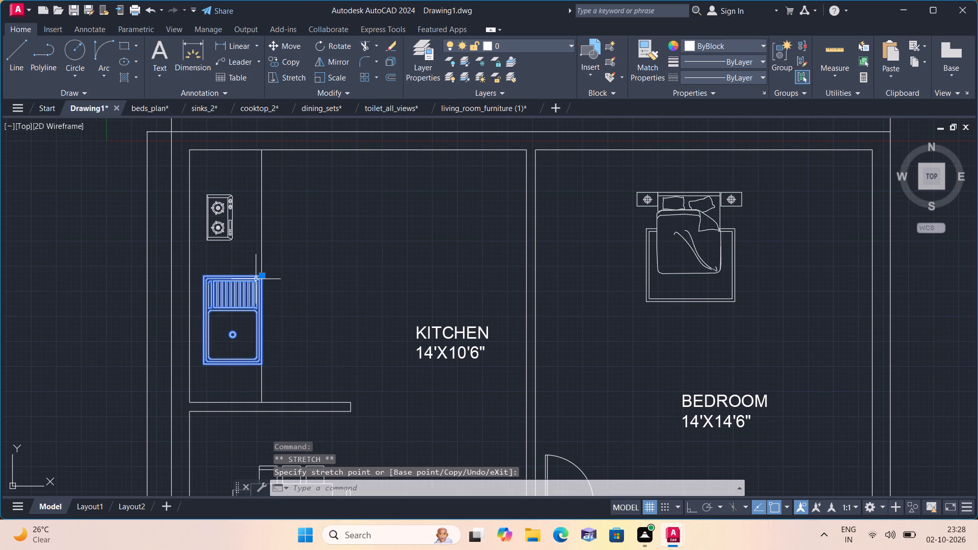
scroll(256, 279, up, 2)
click(267, 272)
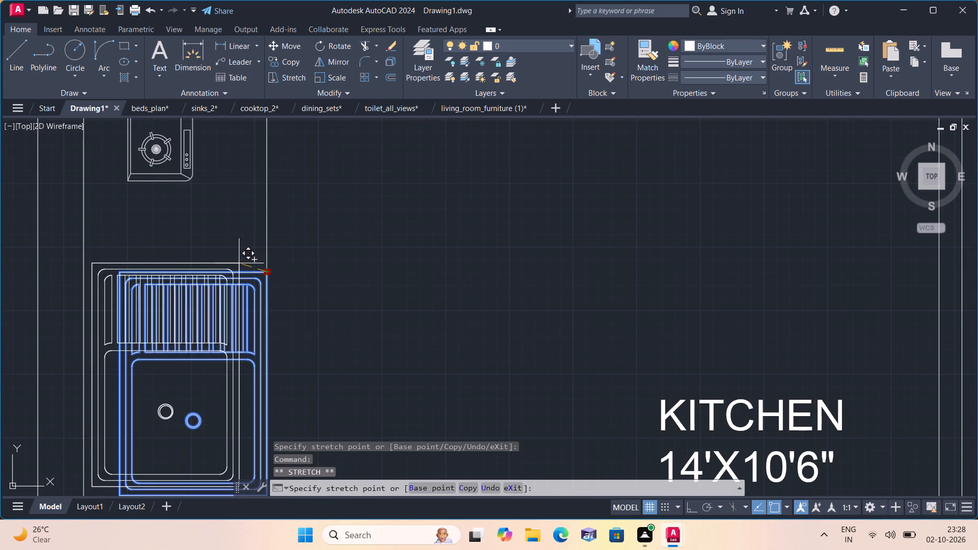
click(243, 262)
key(Escape)
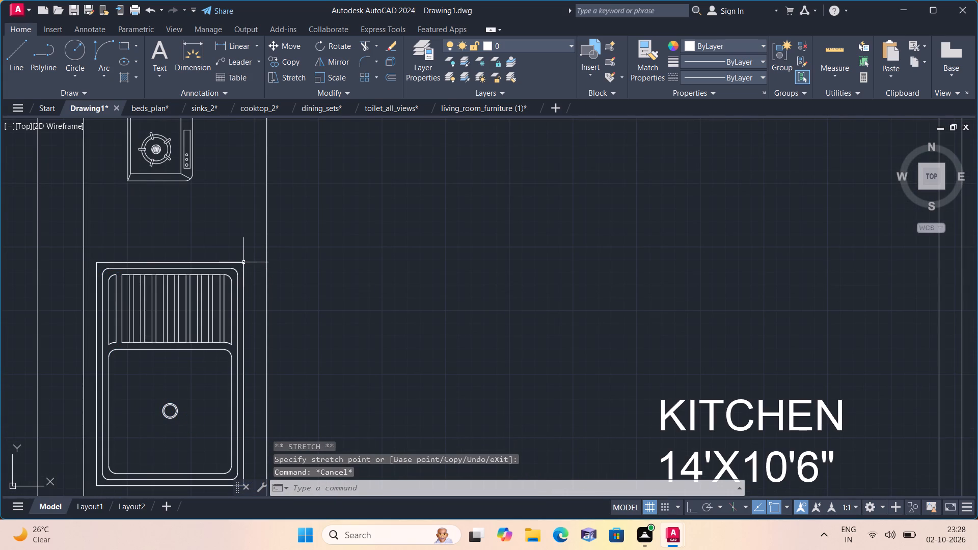
Move the KITCHEN 14'X10'6" label up and closer to the counter, into the middle of the kitchen floor.
scroll(252, 266, down, 2)
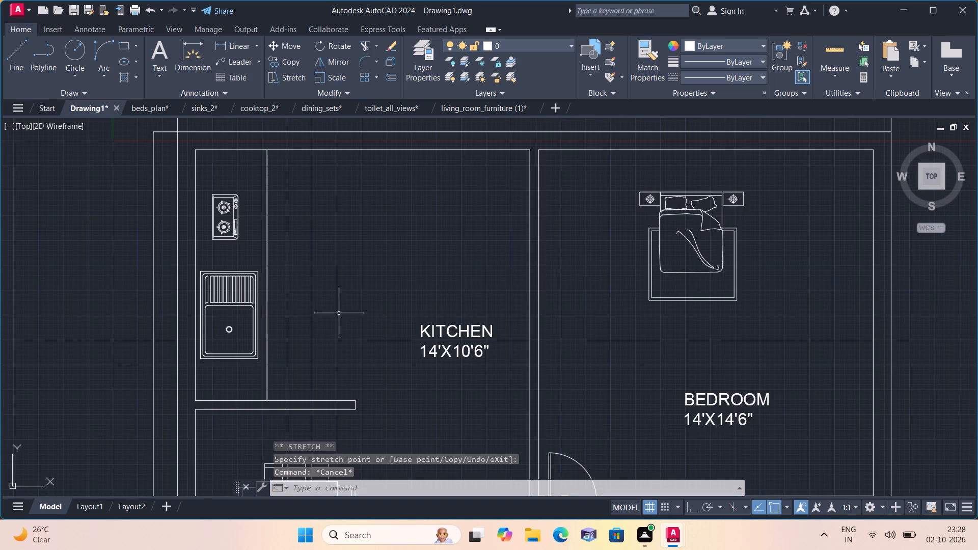
click(441, 334)
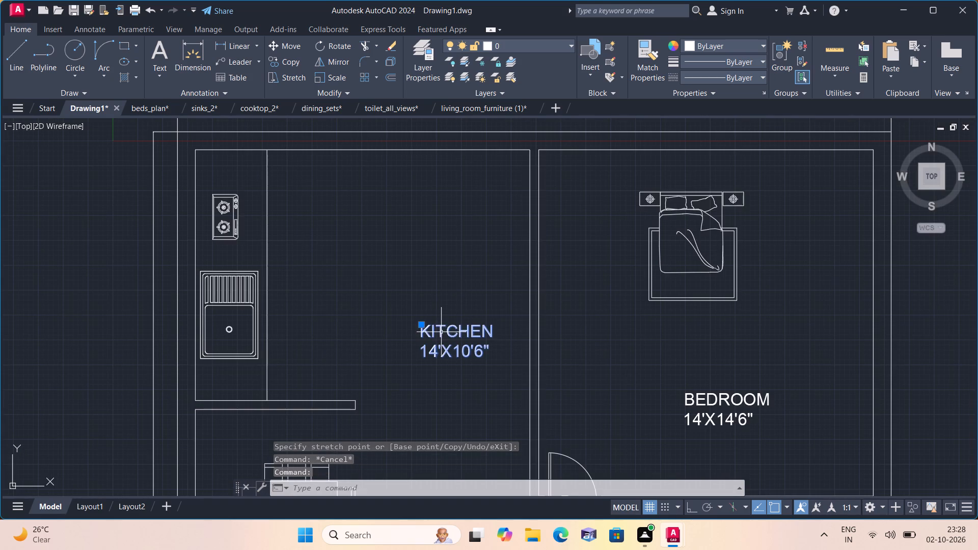
click(419, 322)
click(357, 266)
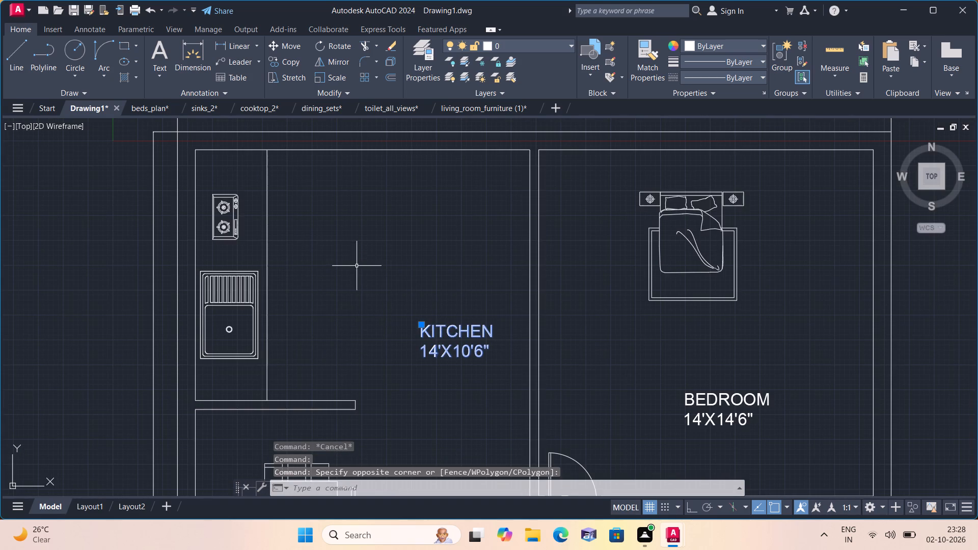
click(420, 323)
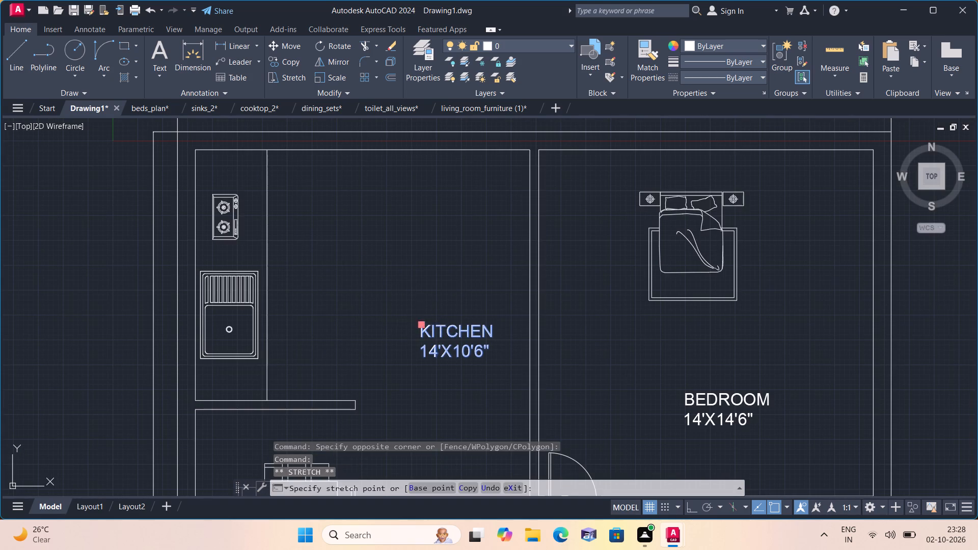
click(356, 262)
Move the D tag of the 14'X14'6" bedroom door up off the wall line into the door swing.
scroll(371, 279, up, 2)
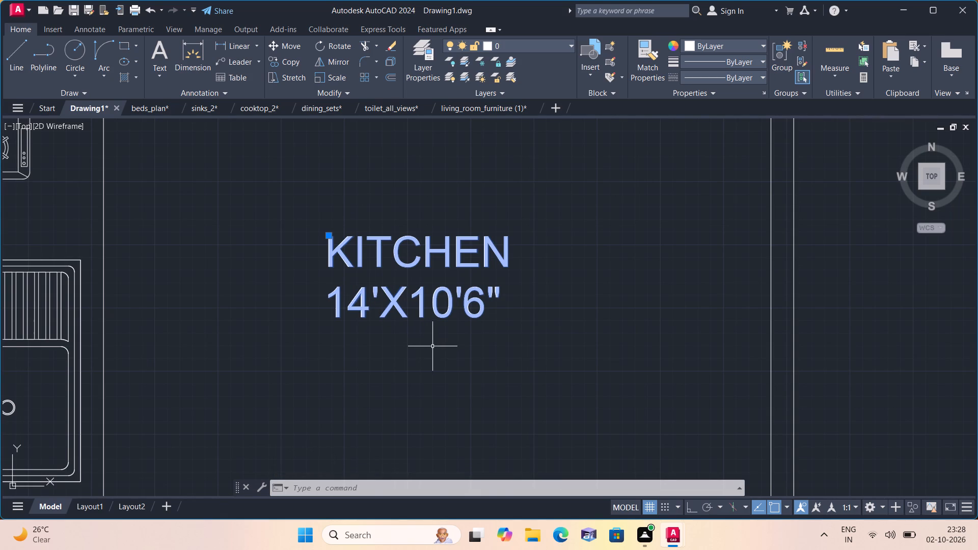
middle_drag(431, 345, 403, 312)
scroll(400, 308, down, 2)
middle_drag(434, 349, 382, 298)
scroll(731, 405, up, 1)
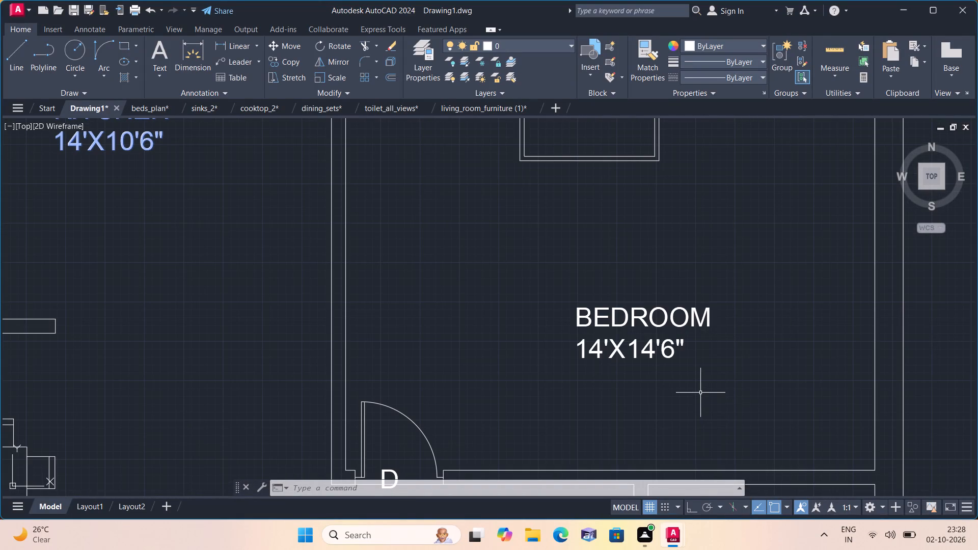
middle_drag(687, 391, 630, 327)
scroll(628, 324, down, 1)
scroll(427, 401, up, 2)
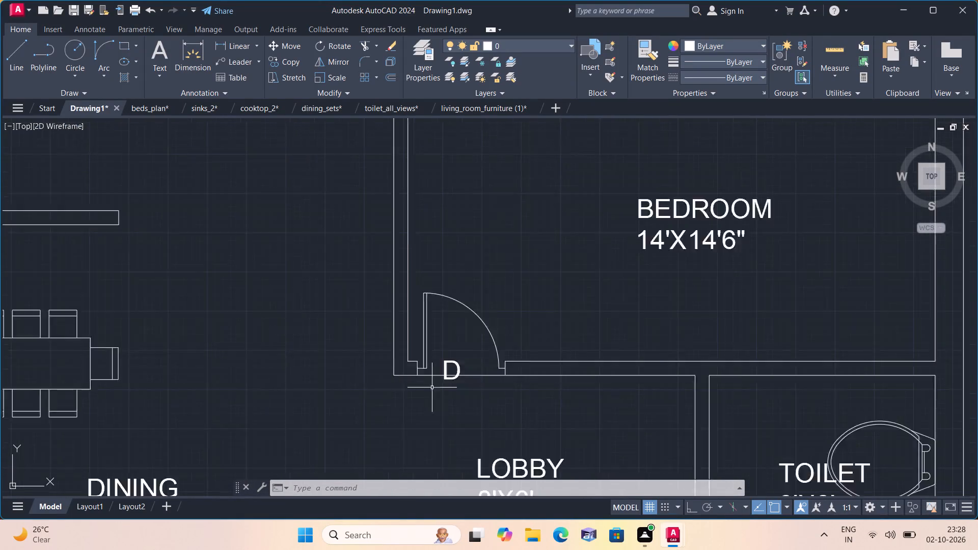
click(451, 352)
click(448, 344)
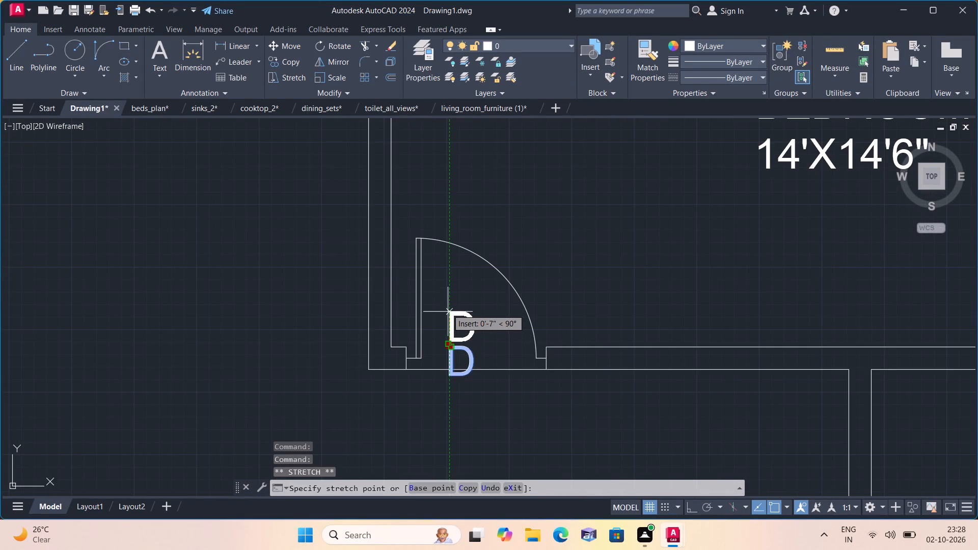
click(444, 304)
Move the DINING 14'X10' label from the open floor onto the dining table.
scroll(444, 304, down, 1)
middle_drag(351, 388, 389, 336)
scroll(391, 335, down, 1)
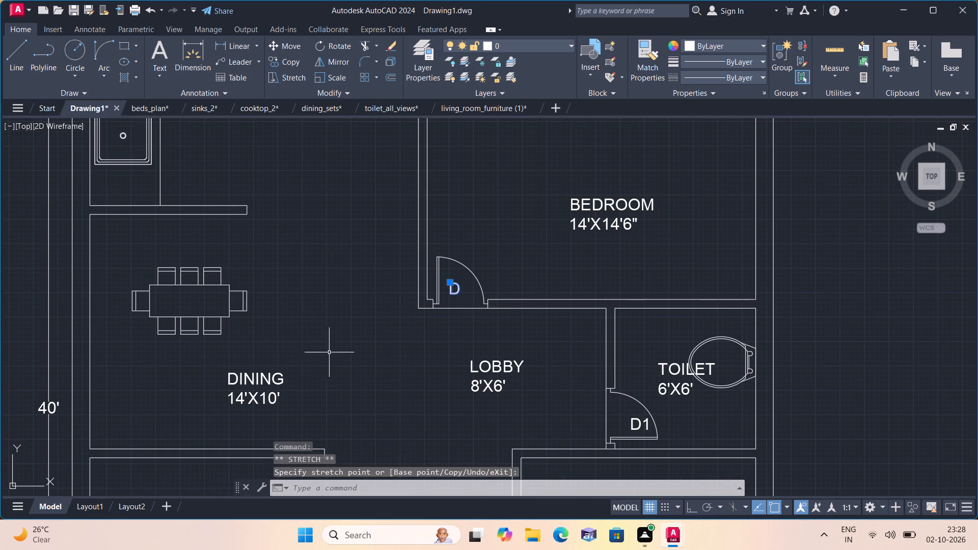
middle_drag(162, 392, 214, 390)
scroll(161, 392, down, 1)
scroll(286, 392, up, 1)
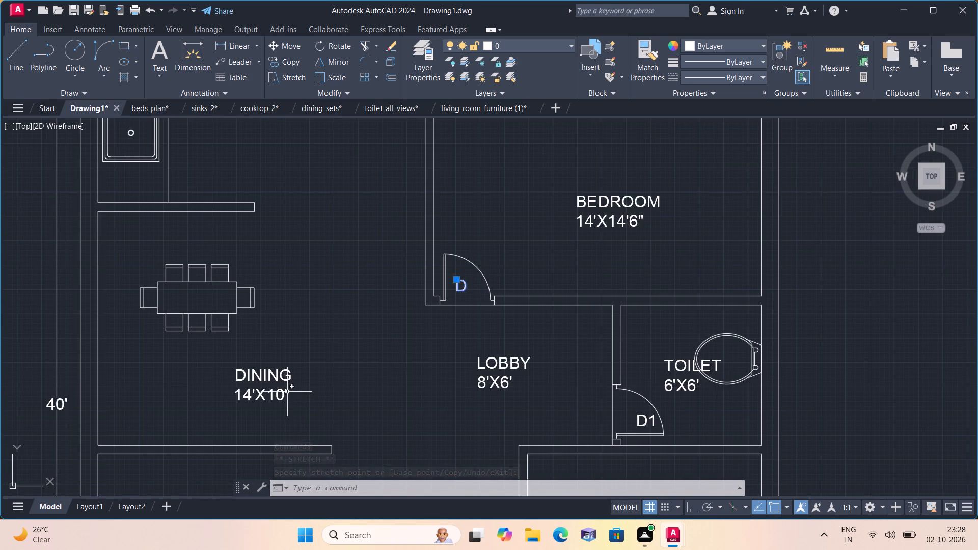
click(276, 376)
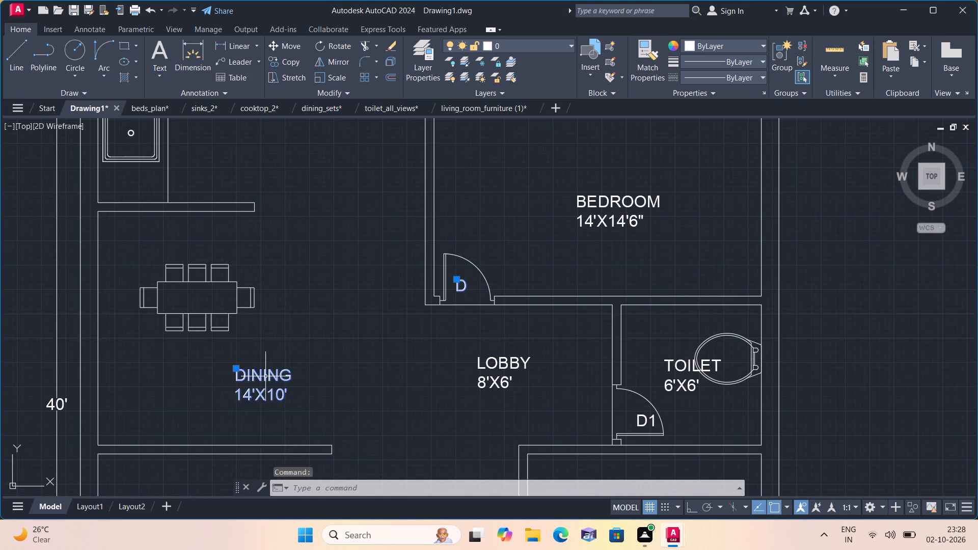
click(236, 369)
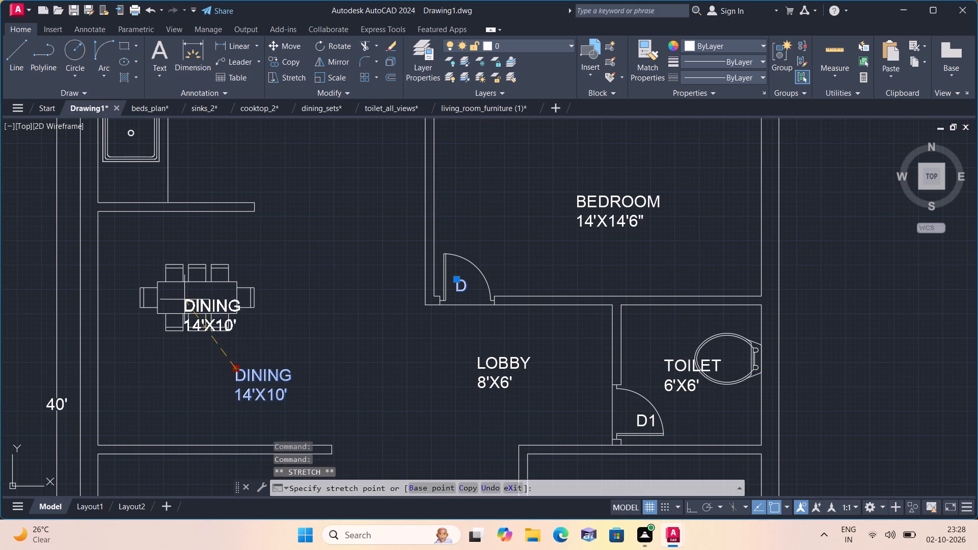
scroll(168, 285, up, 2)
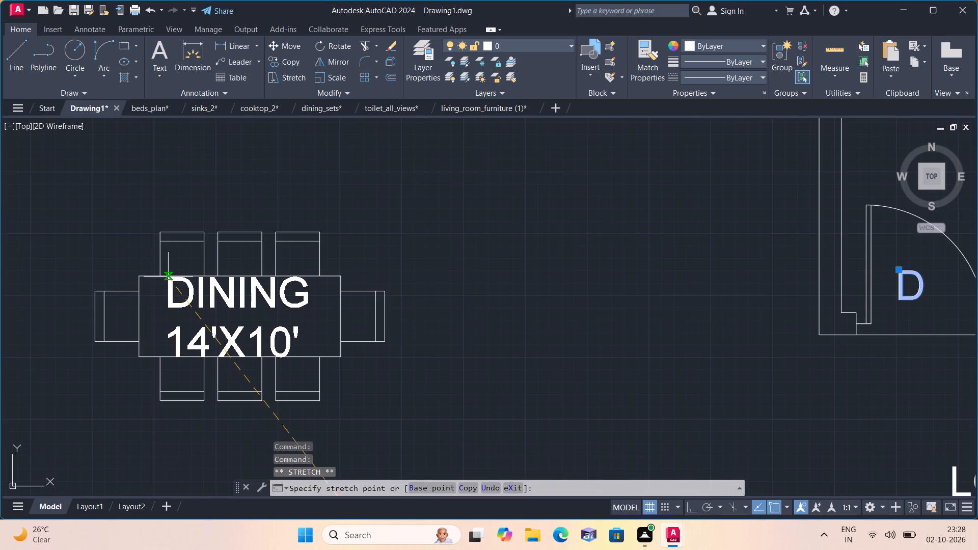
click(168, 277)
Move the TOILET 6'X6' label off the WC fixture into the clear upper-left area of the toilet room.
scroll(391, 426, down, 1)
middle_drag(389, 415, 329, 370)
scroll(309, 362, down, 1)
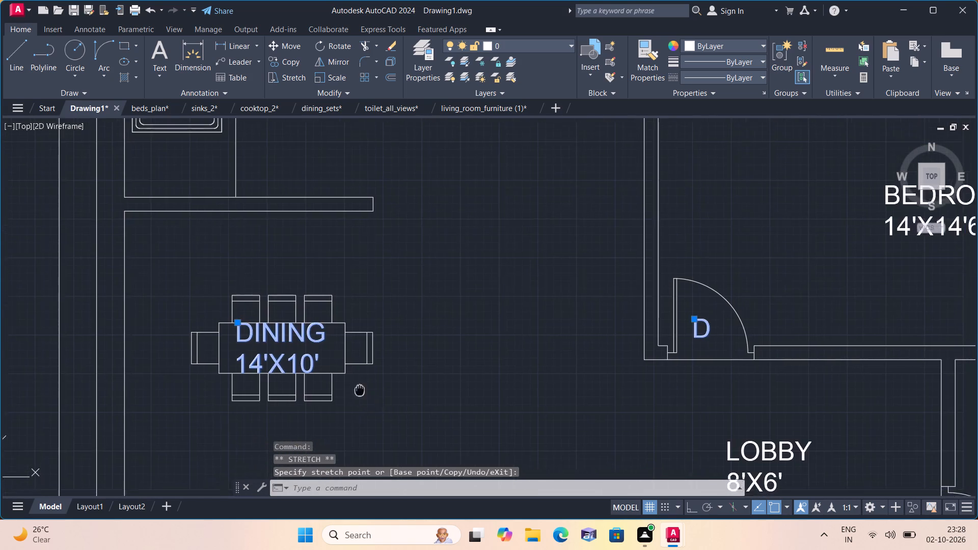
scroll(284, 352, down, 1)
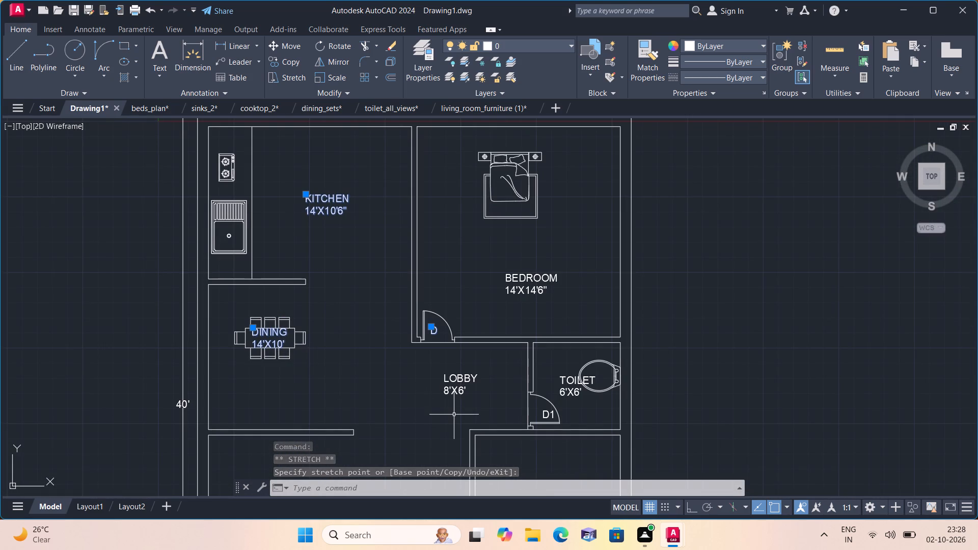
middle_drag(452, 414, 436, 406)
scroll(538, 415, up, 1)
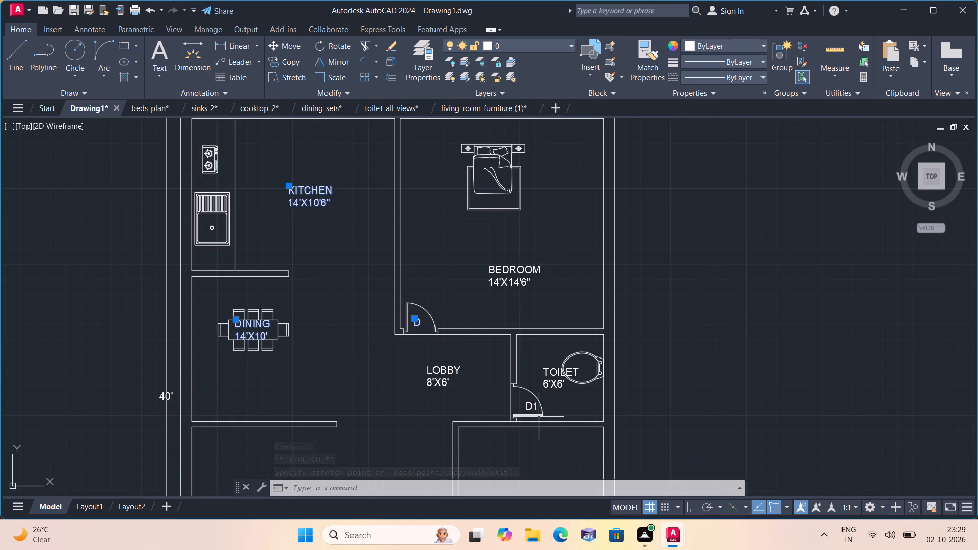
scroll(538, 415, up, 1)
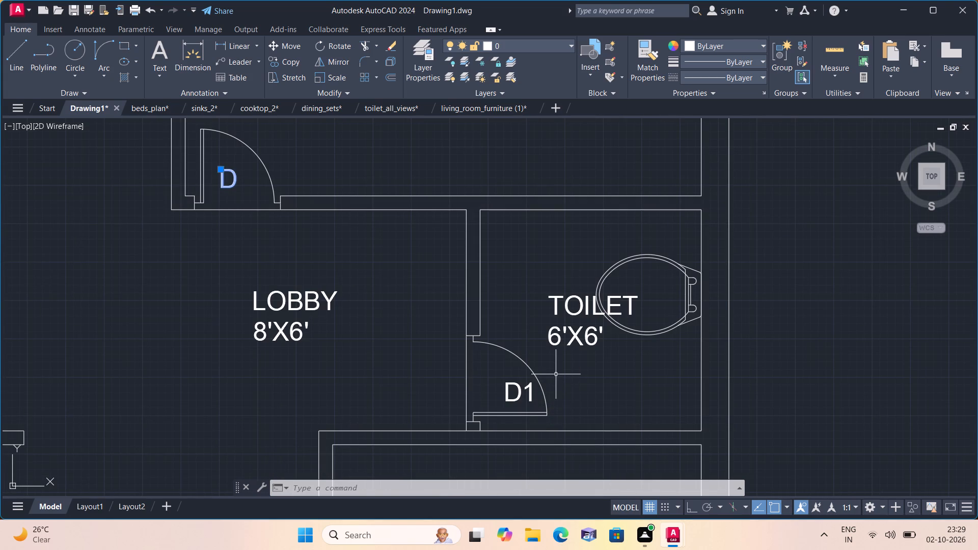
click(557, 296)
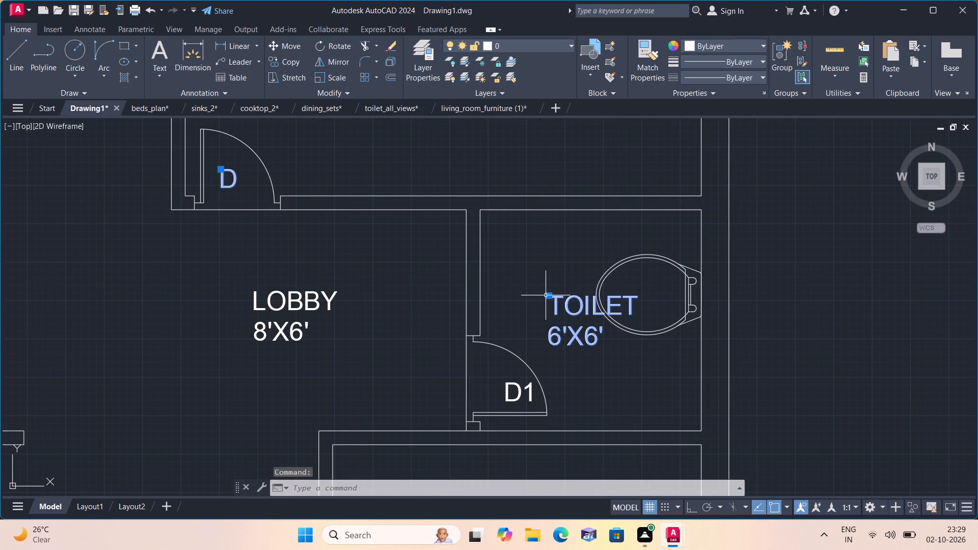
click(548, 294)
click(503, 238)
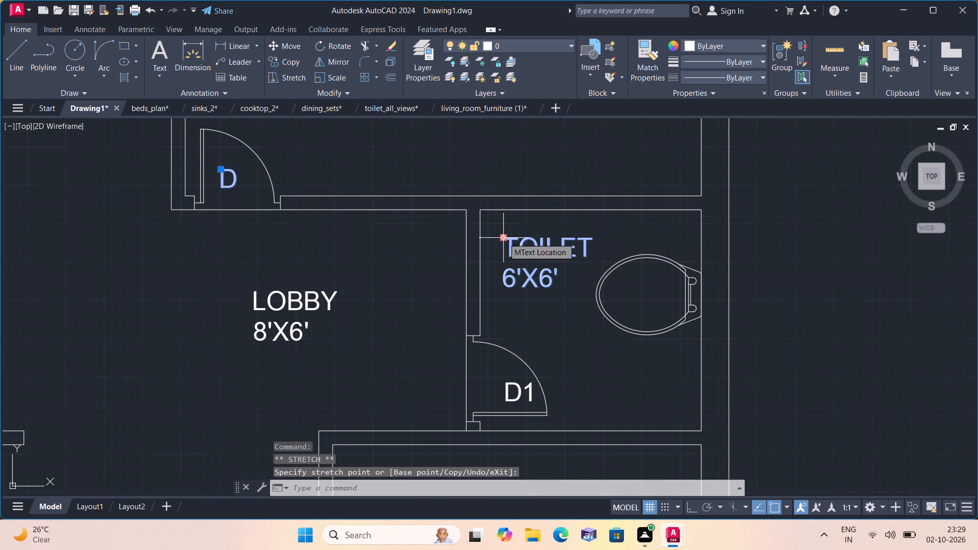
Examine the label and door tag placement around the lobby, the 10'X10' bedroom and the M.D door.
scroll(506, 358, down, 1)
middle_drag(505, 359, 503, 288)
scroll(498, 300, down, 1)
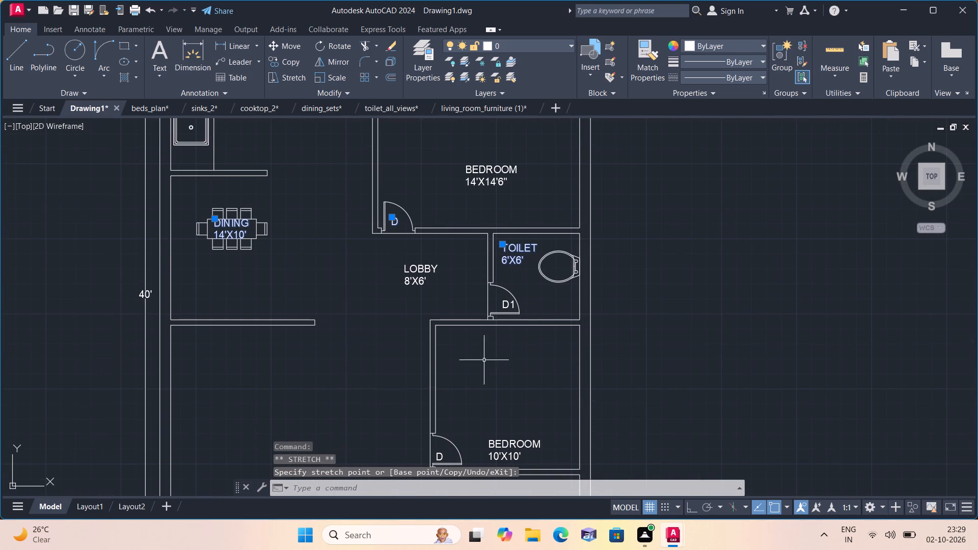
middle_drag(407, 388, 388, 345)
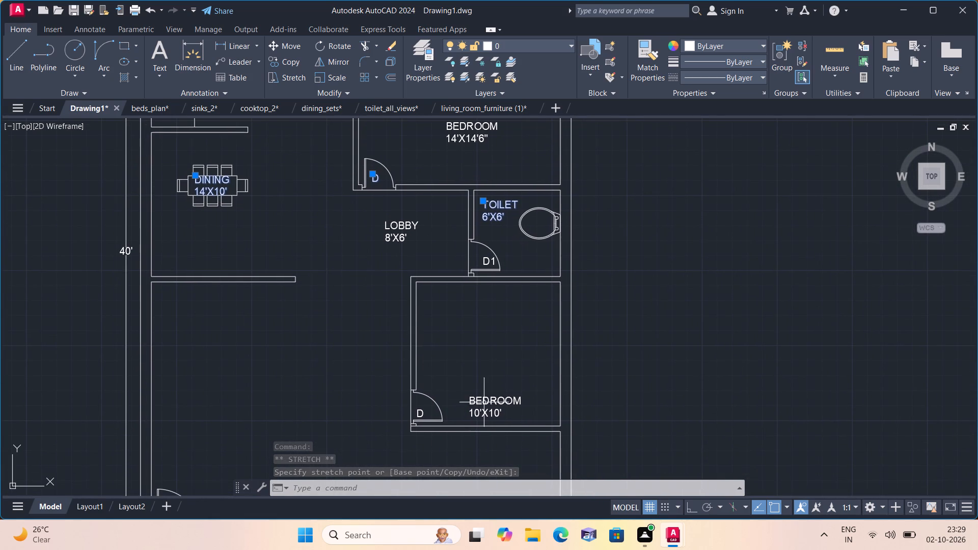
scroll(484, 417, up, 1)
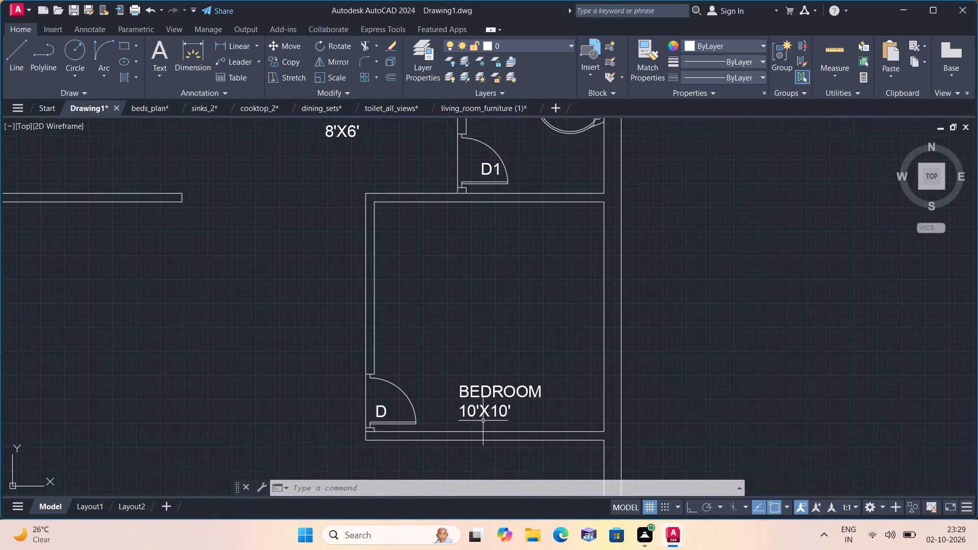
middle_drag(485, 428, 475, 412)
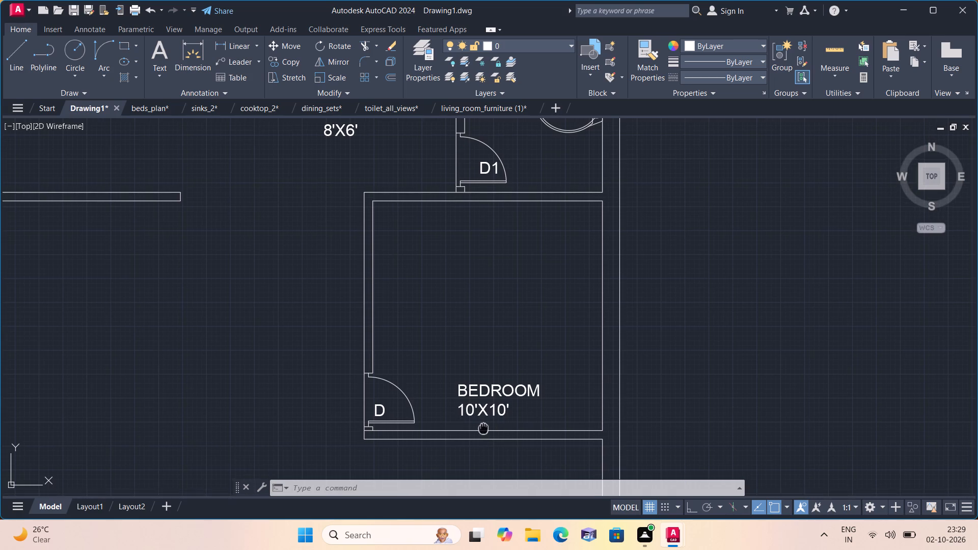
middle_drag(475, 412, 466, 355)
middle_drag(458, 413, 459, 375)
scroll(459, 375, down, 1)
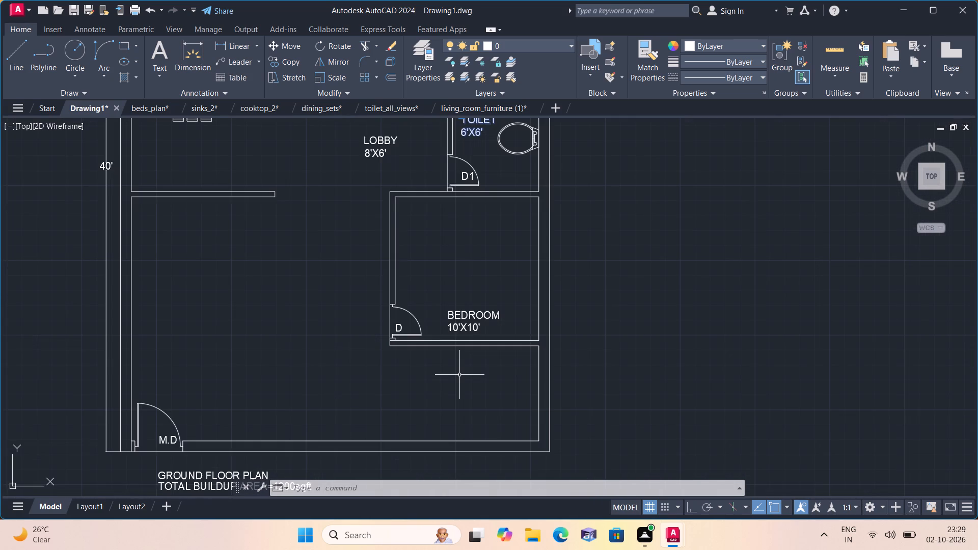
scroll(196, 421, up, 1)
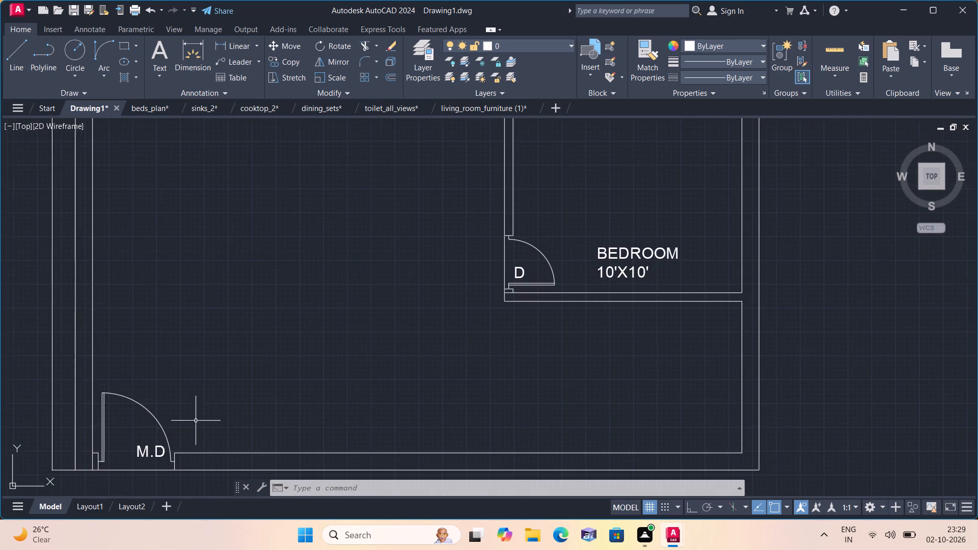
Shift the M.D tag slightly left so it sits clear inside the main door's swing.
middle_drag(196, 421, 297, 344)
click(250, 374)
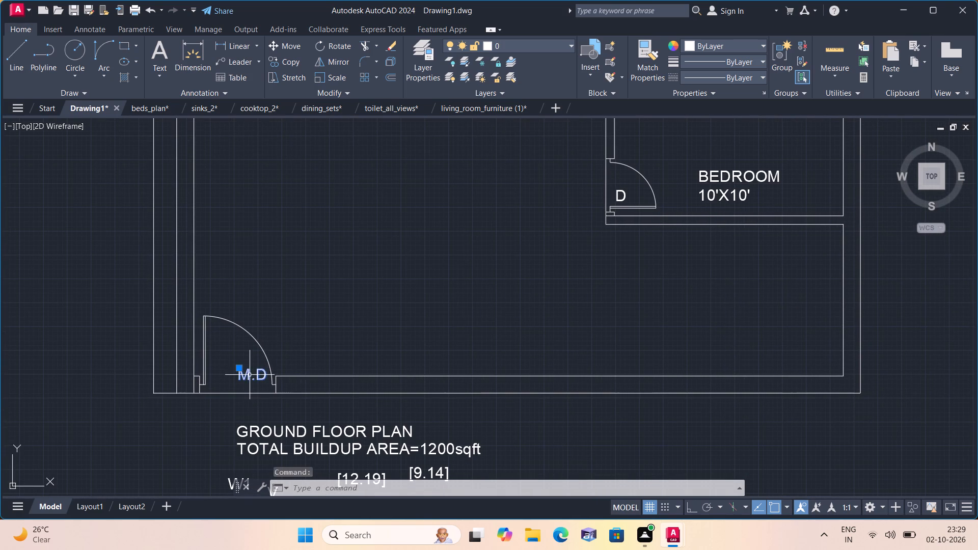
click(239, 369)
click(223, 362)
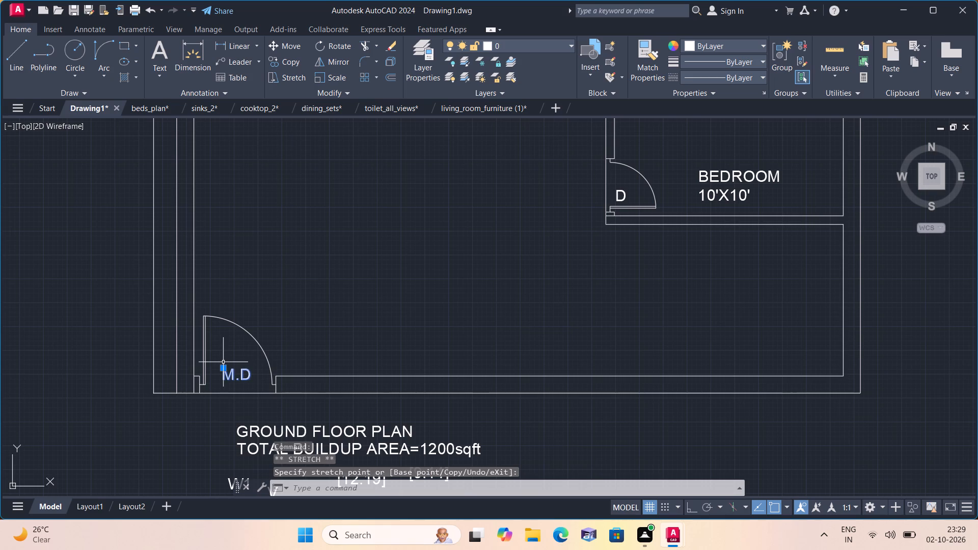
Move the GROUND FLOOR PLAN title and the TOTAL BUILDUP AREA=1200sqft line left, stacked just beneath the plan's lower-left corner.
middle_drag(303, 422, 319, 353)
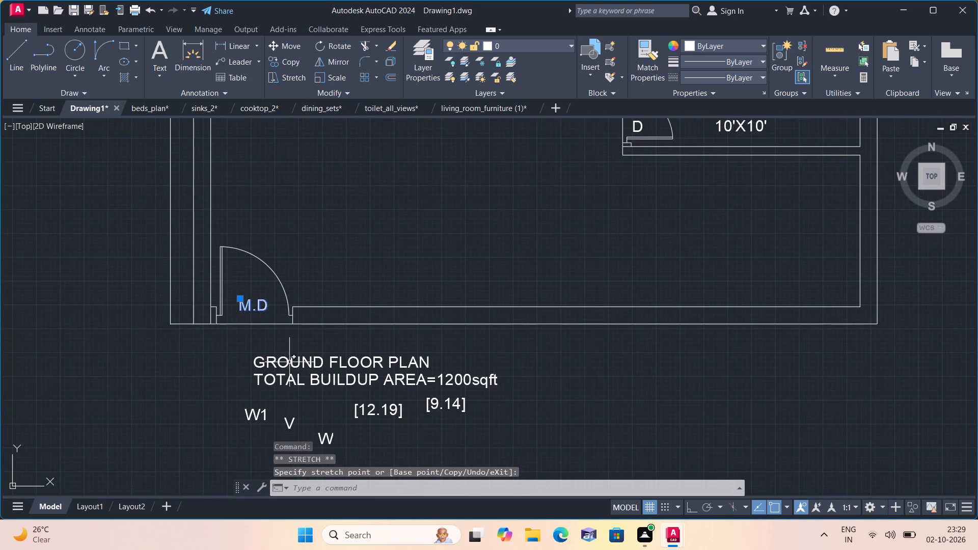
scroll(283, 374, up, 1)
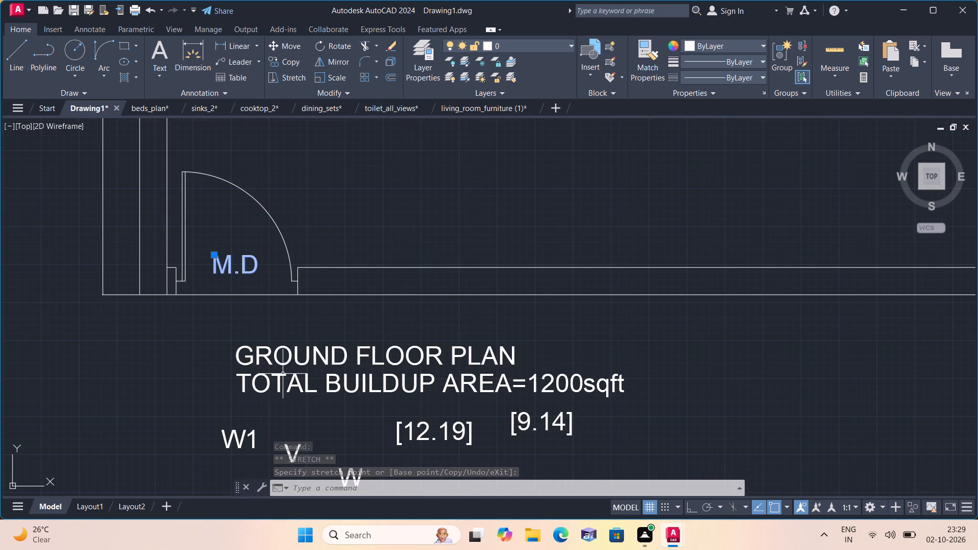
click(296, 356)
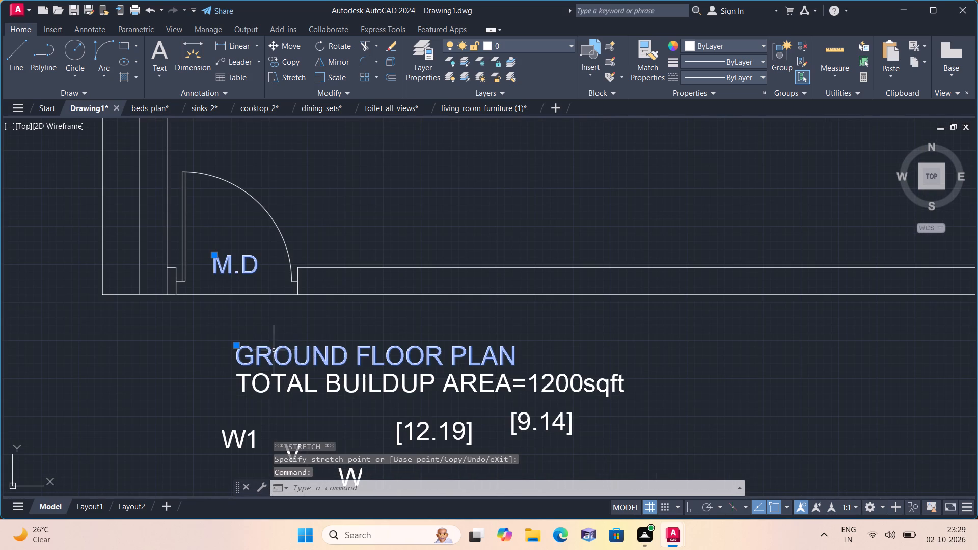
click(235, 345)
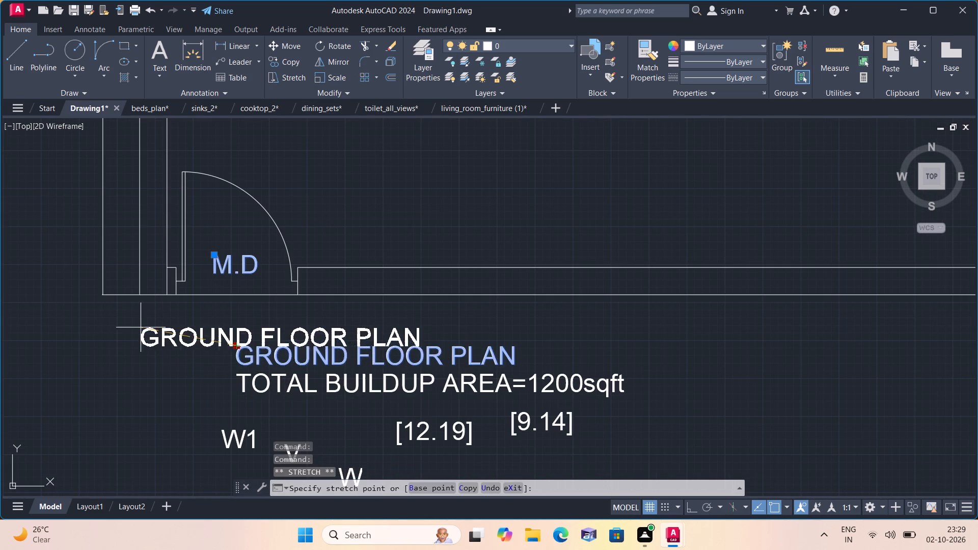
click(135, 318)
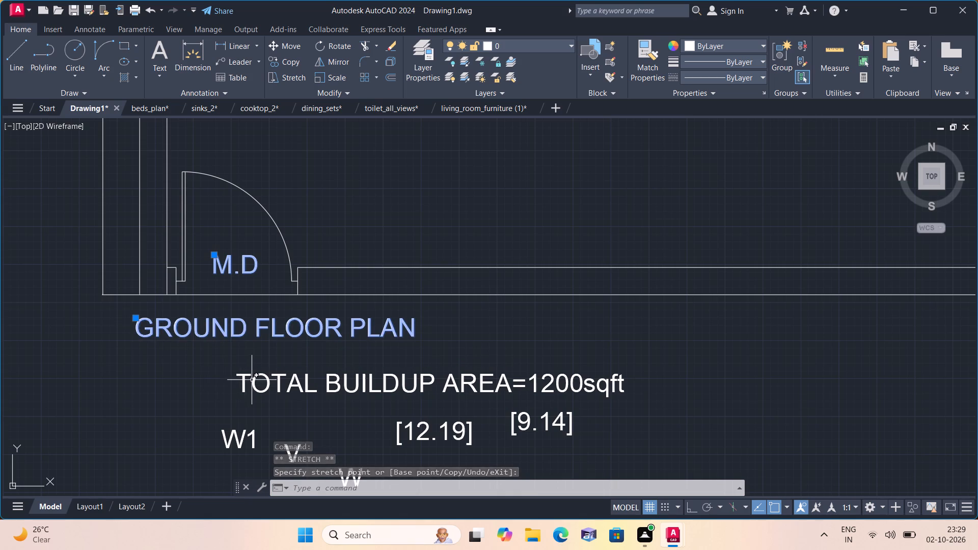
click(252, 380)
click(235, 372)
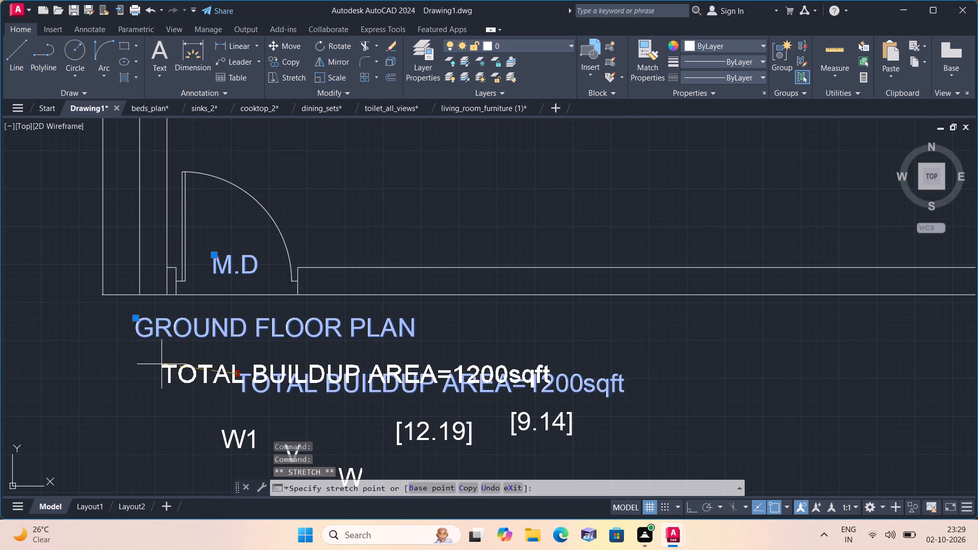
click(141, 358)
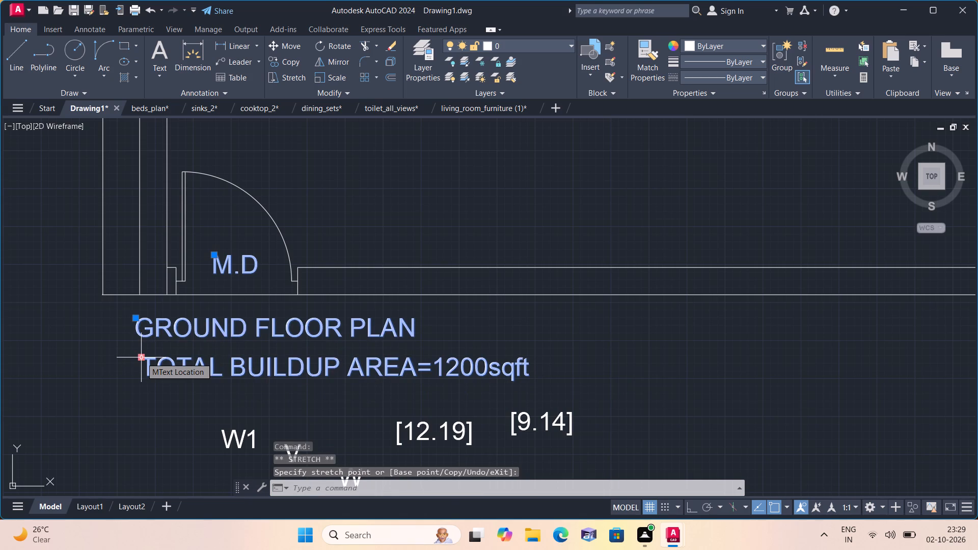
key(Escape)
Rotate the oversized L-shaped sofa set with its oval table by 270°, with Ortho turned on.
scroll(148, 367, down, 1)
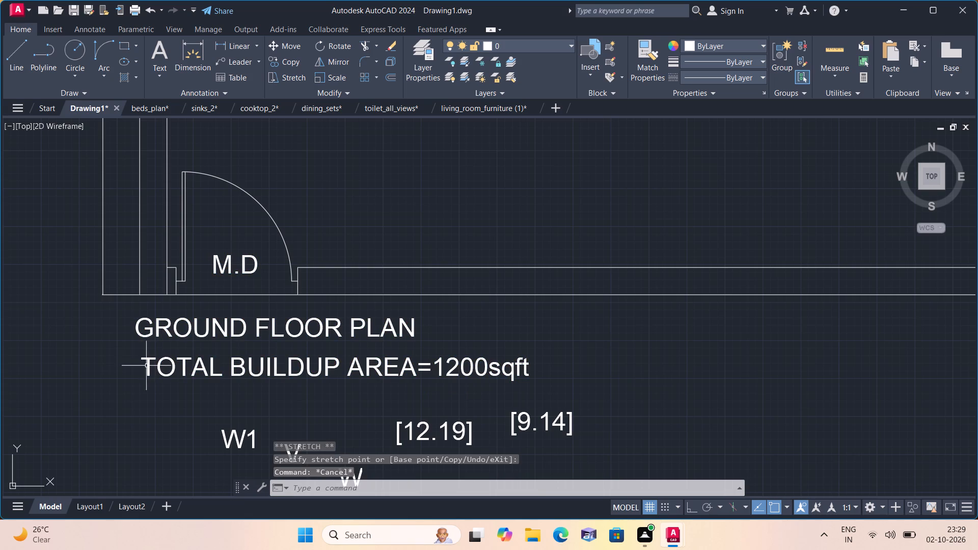
scroll(148, 367, down, 3)
scroll(271, 311, down, 1)
middle_drag(270, 315, 272, 376)
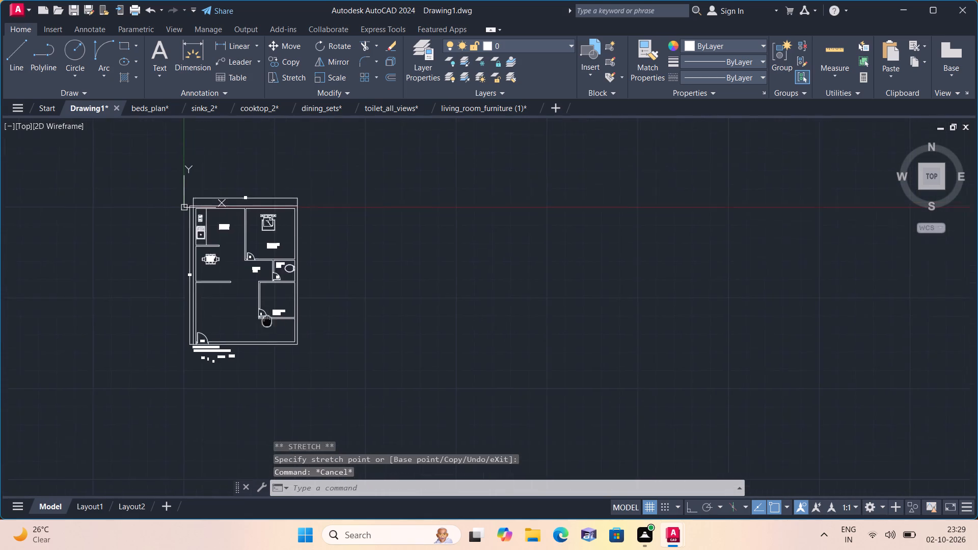
middle_drag(272, 376, 274, 382)
scroll(274, 382, down, 2)
scroll(308, 317, down, 3)
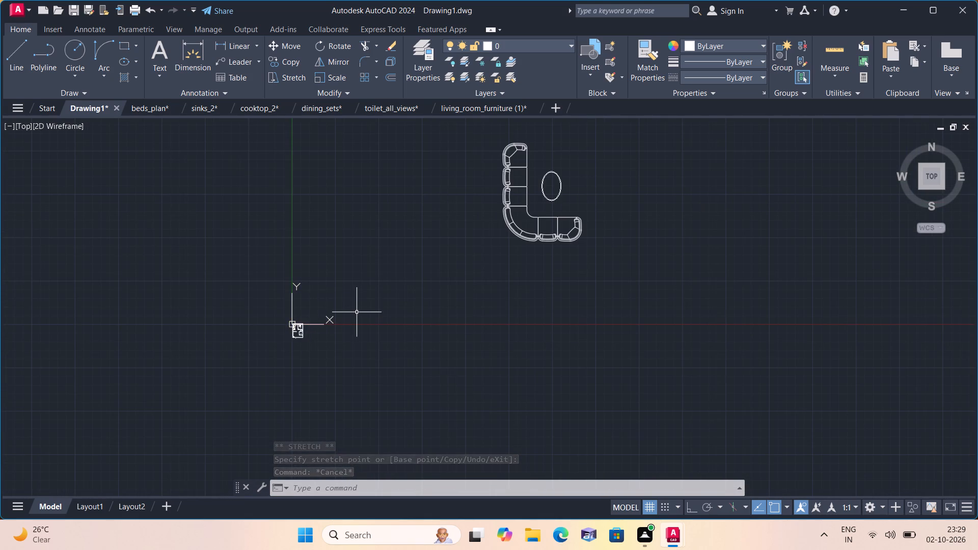
scroll(357, 318, up, 1)
middle_drag(357, 318, 331, 381)
middle_drag(384, 377, 341, 437)
scroll(384, 377, down, 1)
click(591, 410)
click(401, 236)
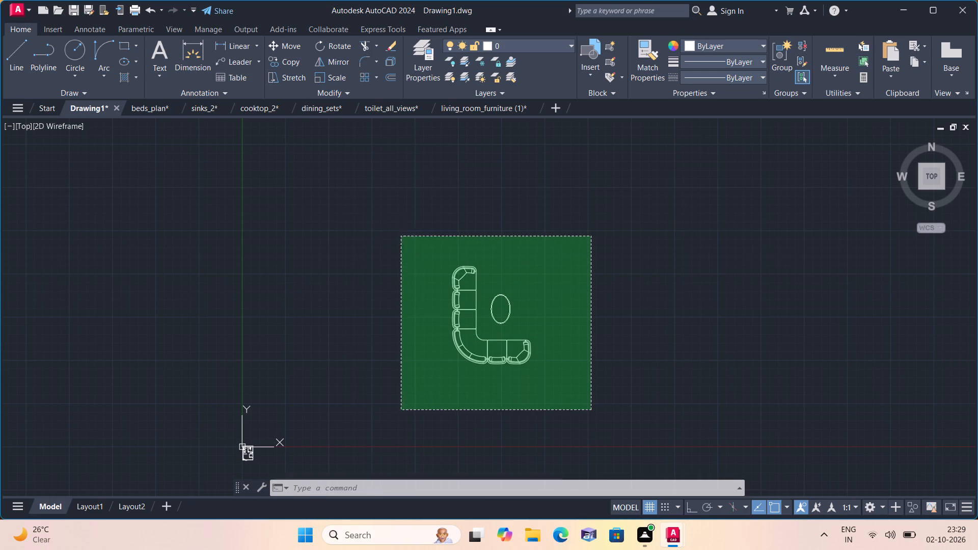
click(695, 505)
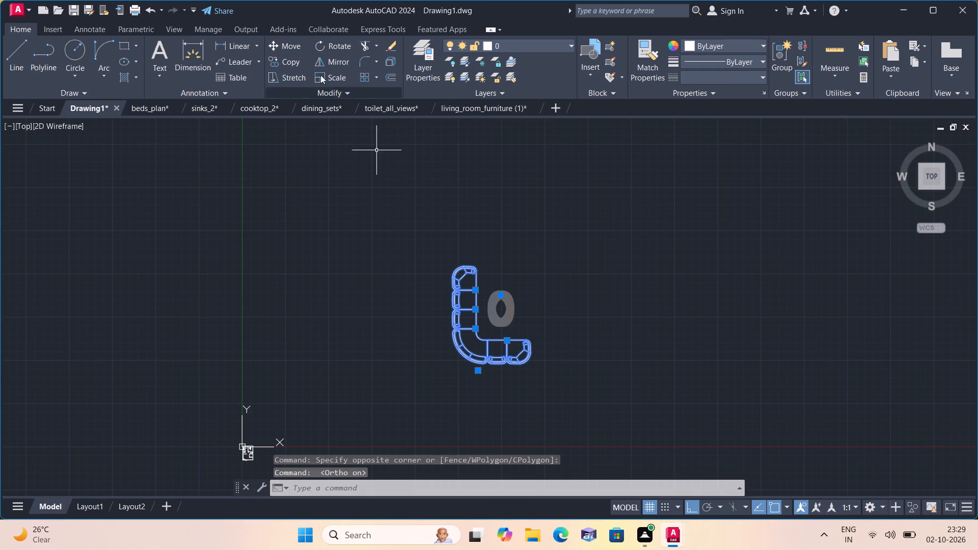
click(336, 45)
click(470, 289)
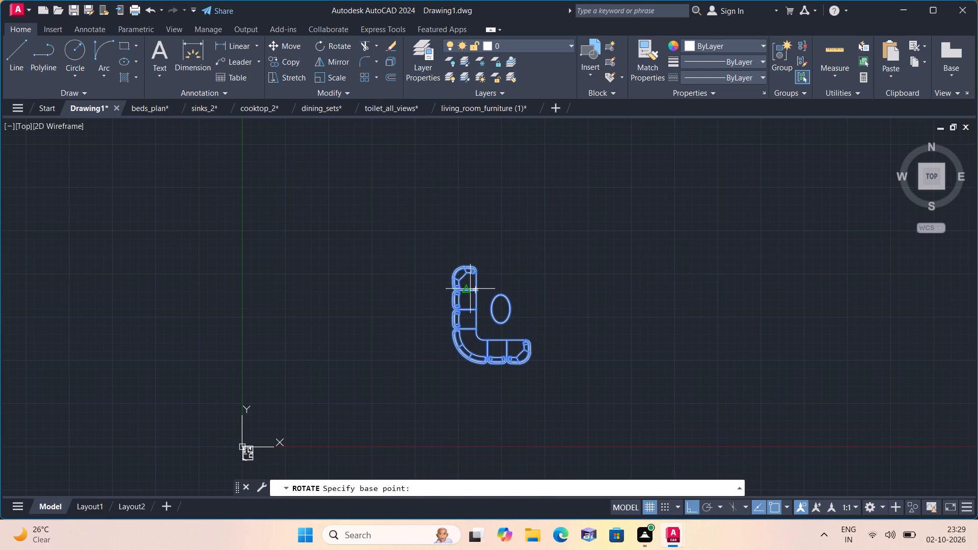
click(506, 429)
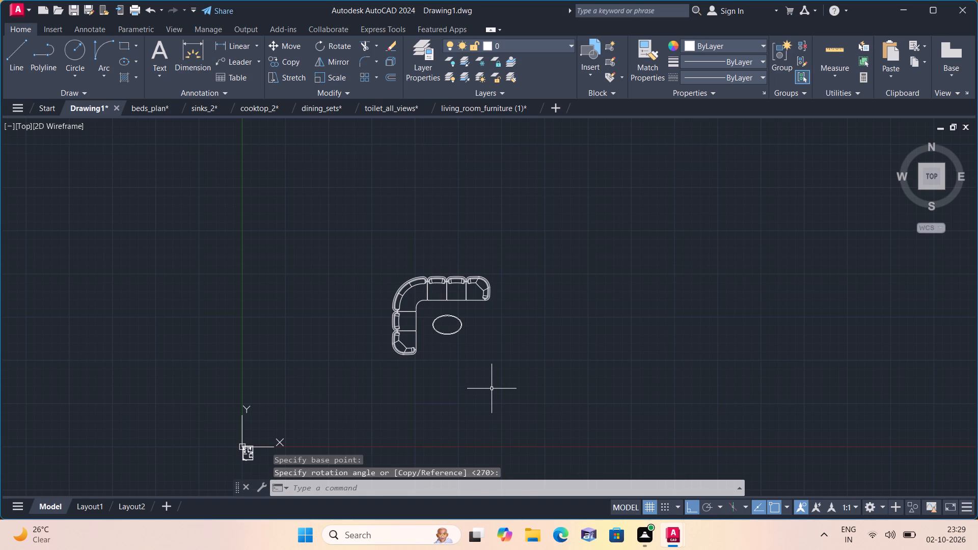
Scale the rotated sofa set and oval table down to a small fraction of their size.
click(511, 384)
click(375, 243)
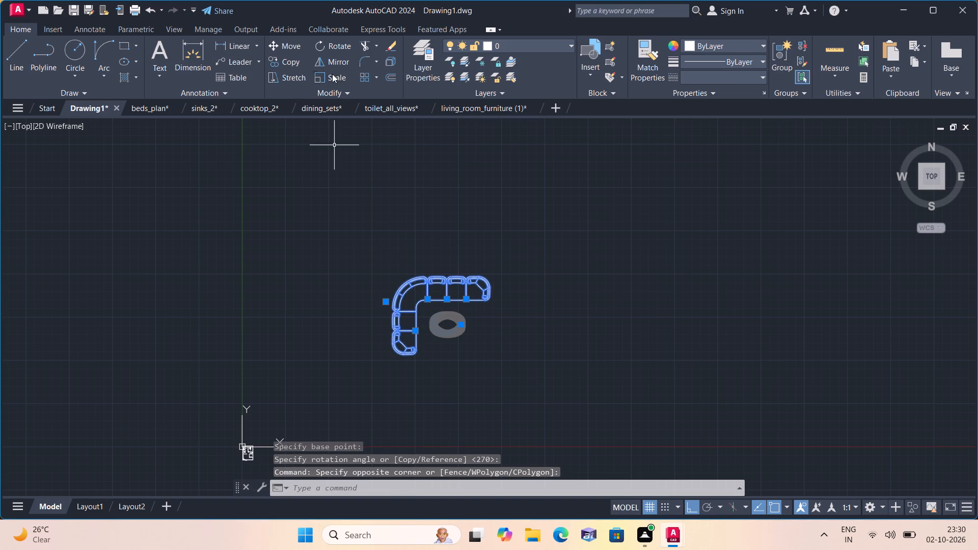
click(333, 74)
click(425, 311)
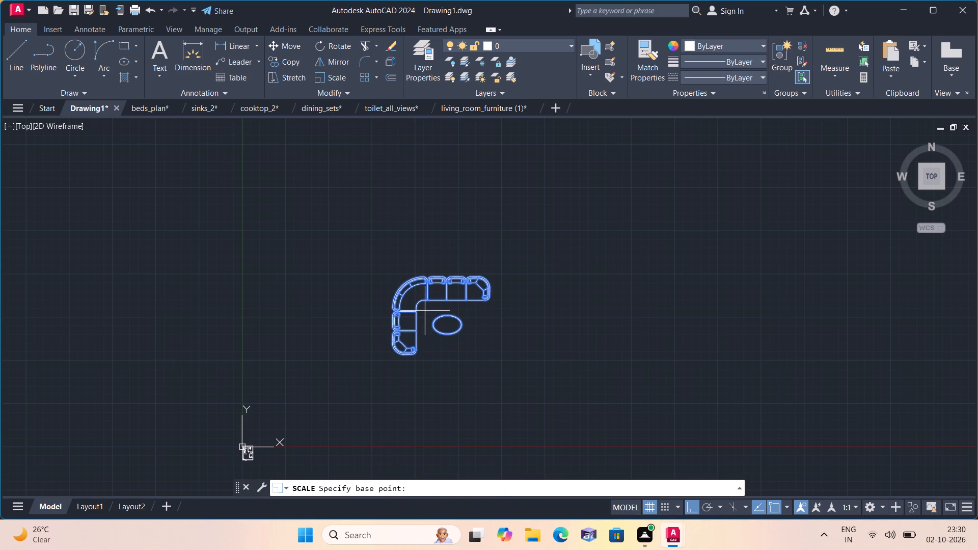
click(428, 317)
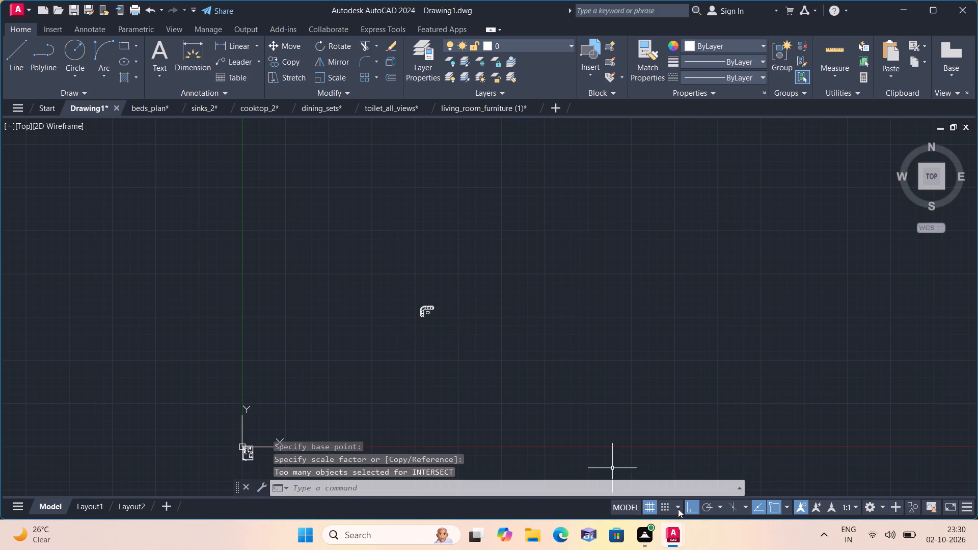
Turn Ortho off and move the sofa set with its table to the empty space just right of the floor plan.
click(685, 508)
click(548, 378)
click(356, 258)
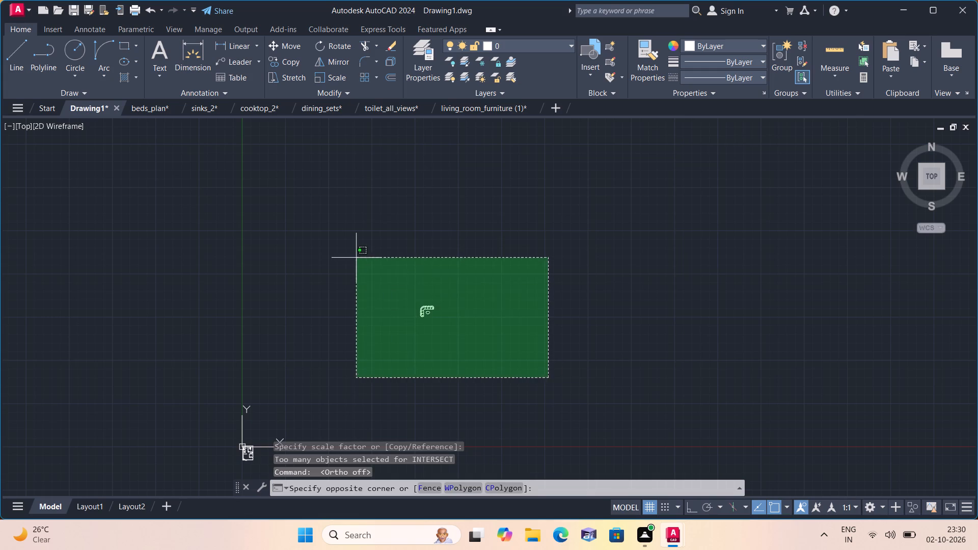
click(282, 44)
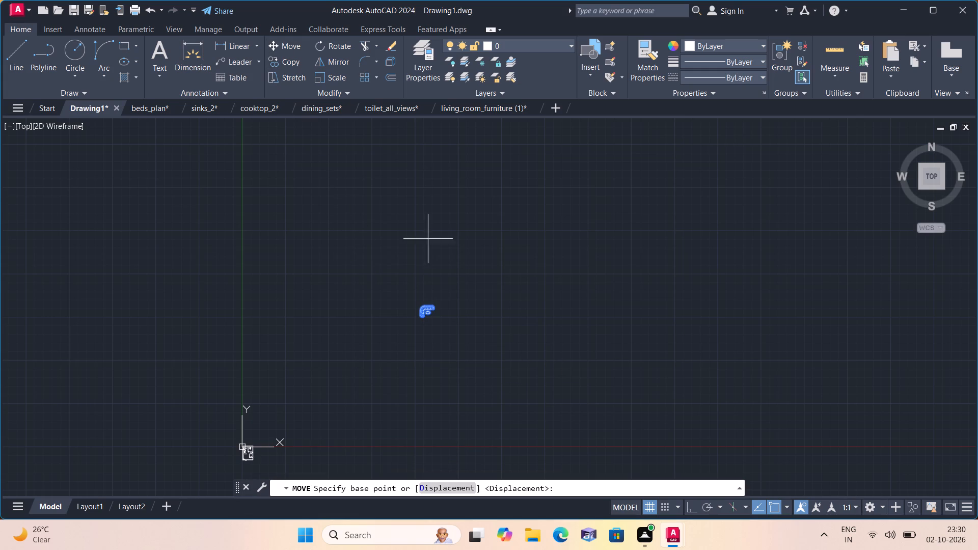
click(427, 305)
scroll(324, 408, up, 1)
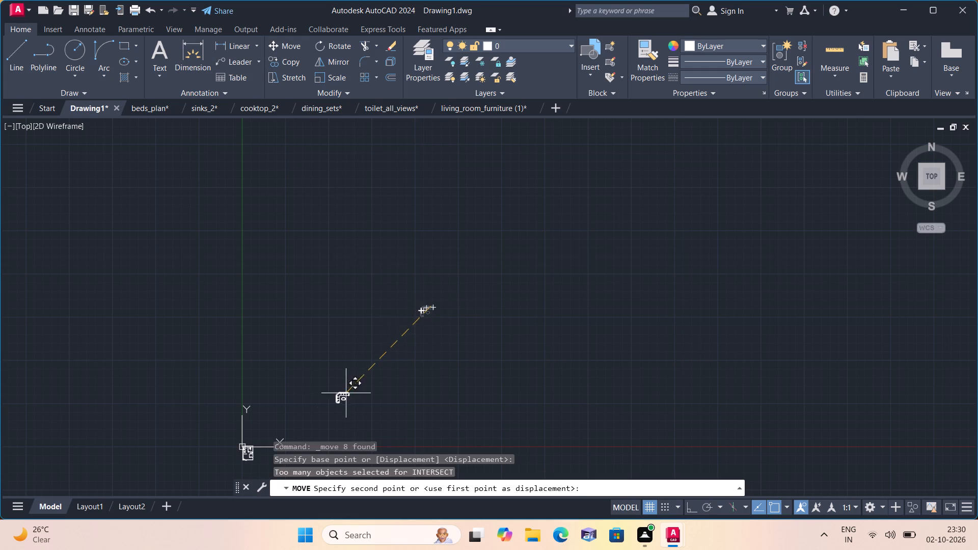
scroll(324, 408, up, 1)
middle_drag(221, 413, 387, 199)
scroll(336, 269, up, 3)
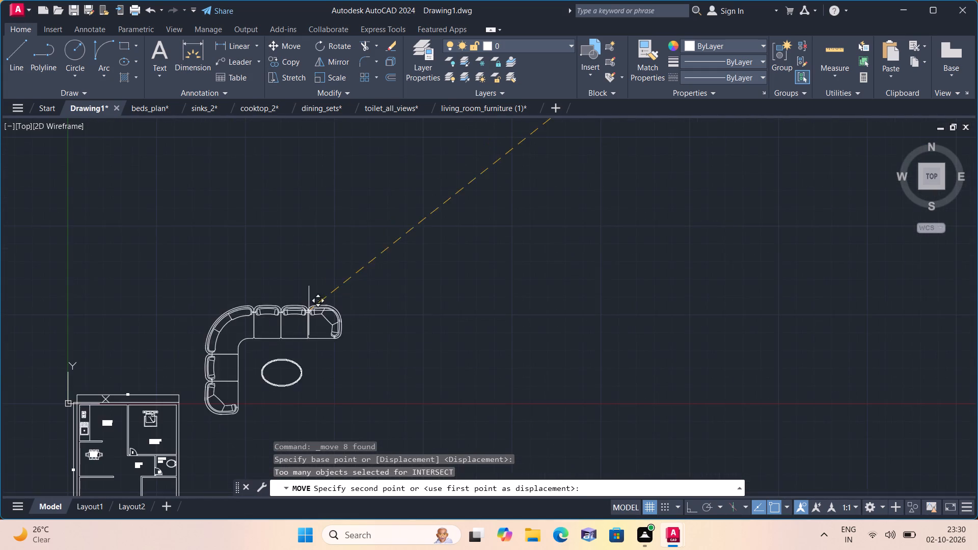
middle_drag(305, 314, 449, 151)
scroll(371, 253, up, 2)
middle_drag(396, 285, 456, 199)
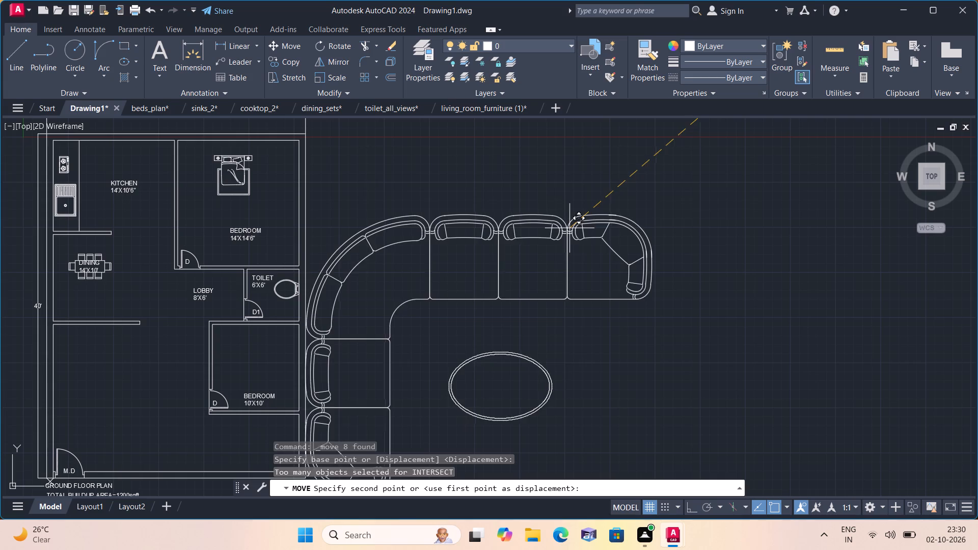
click(685, 172)
Scale the sofa set and oval table down again so they are small enough for the plan's living area.
scroll(753, 355, down, 1)
click(767, 397)
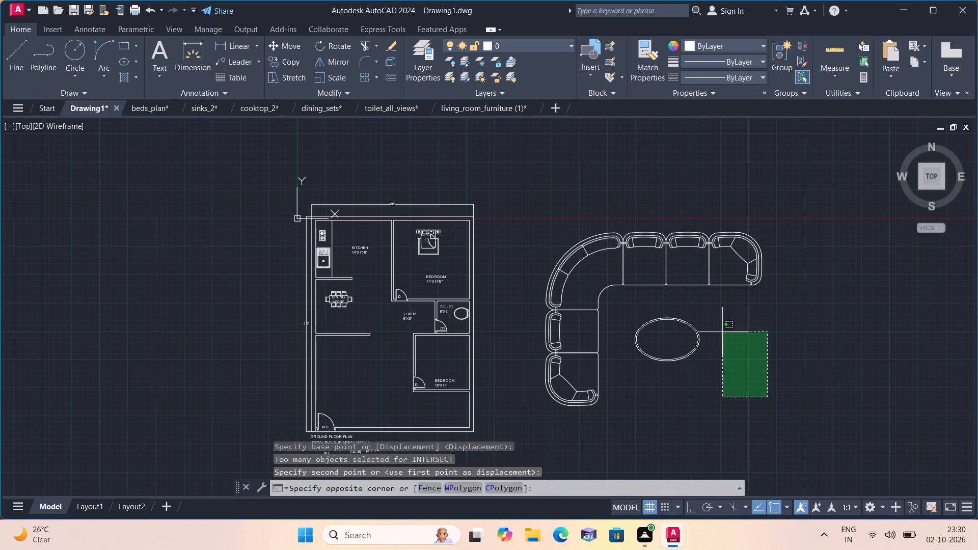
click(541, 194)
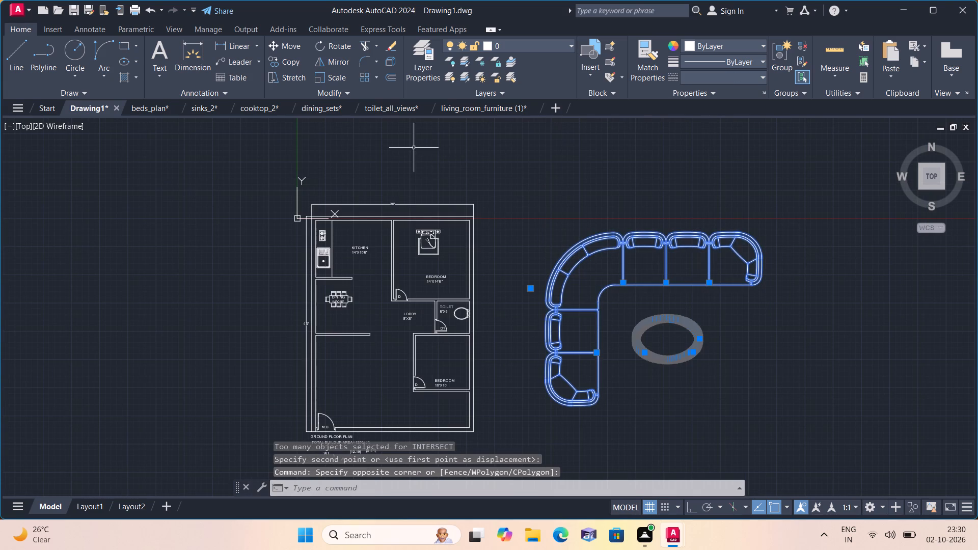
click(339, 80)
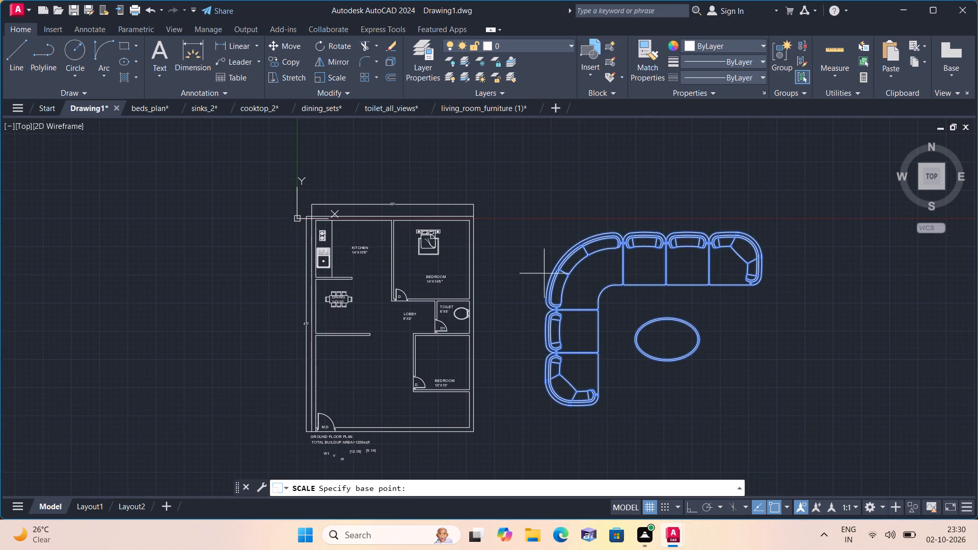
click(558, 280)
click(566, 294)
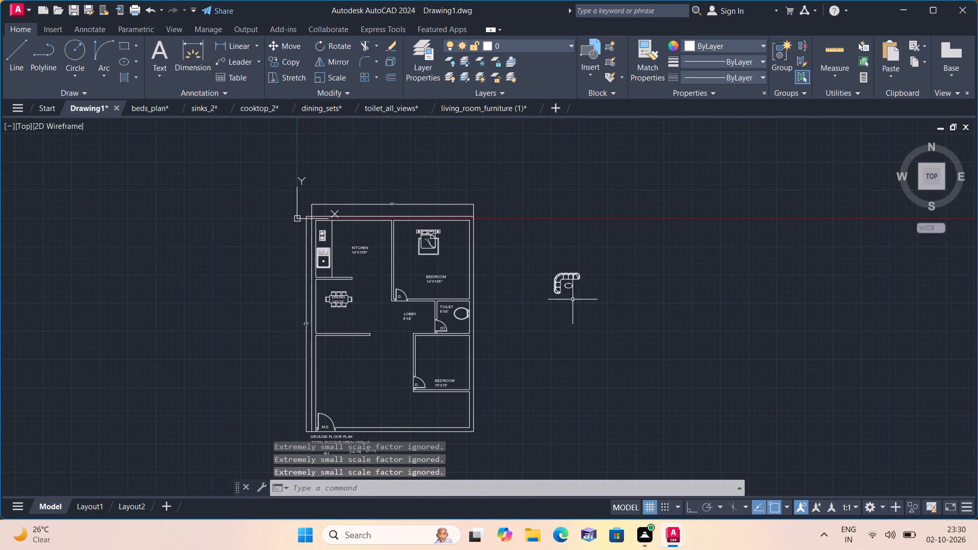
Move the reduced sofa set and table into the living area, just below the dining partition wall near the left wall.
drag(621, 317, 614, 305)
click(502, 211)
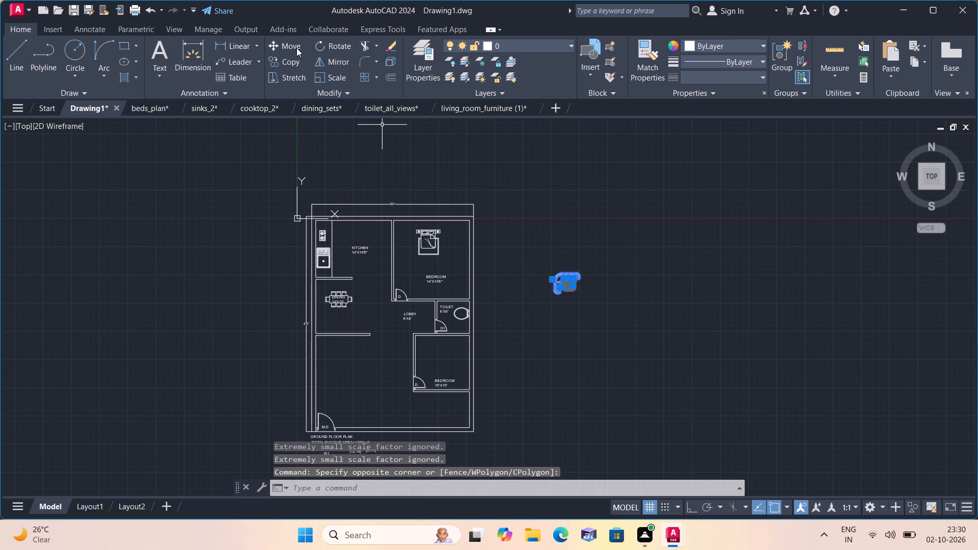
click(296, 48)
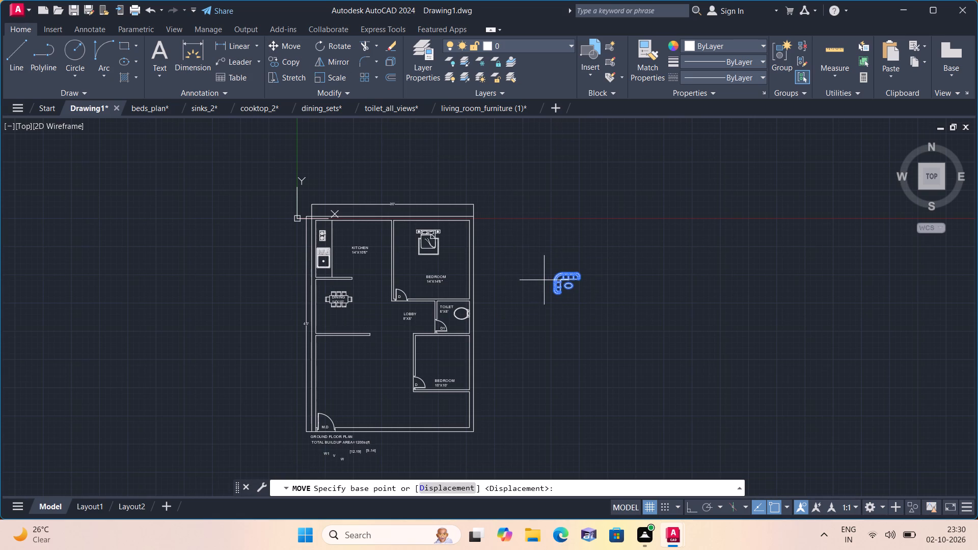
click(556, 283)
scroll(288, 365, up, 2)
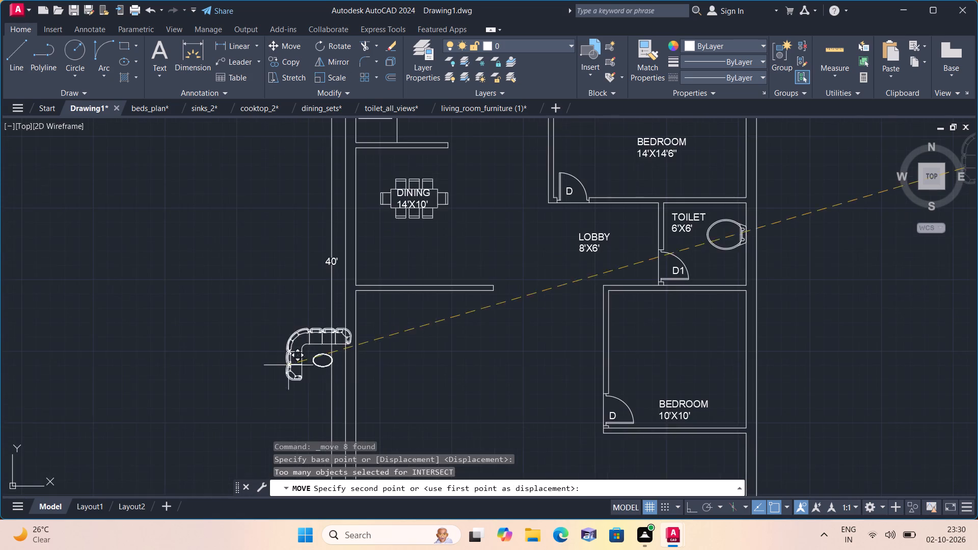
scroll(383, 368, up, 2)
middle_drag(459, 361, 407, 292)
scroll(361, 280, down, 1)
middle_drag(357, 281, 355, 288)
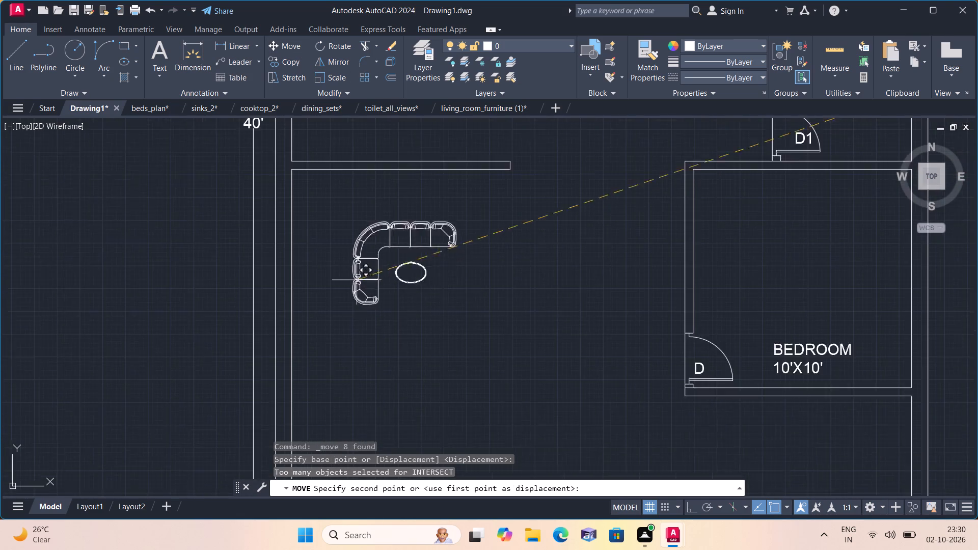
middle_drag(355, 288, 349, 318)
click(334, 306)
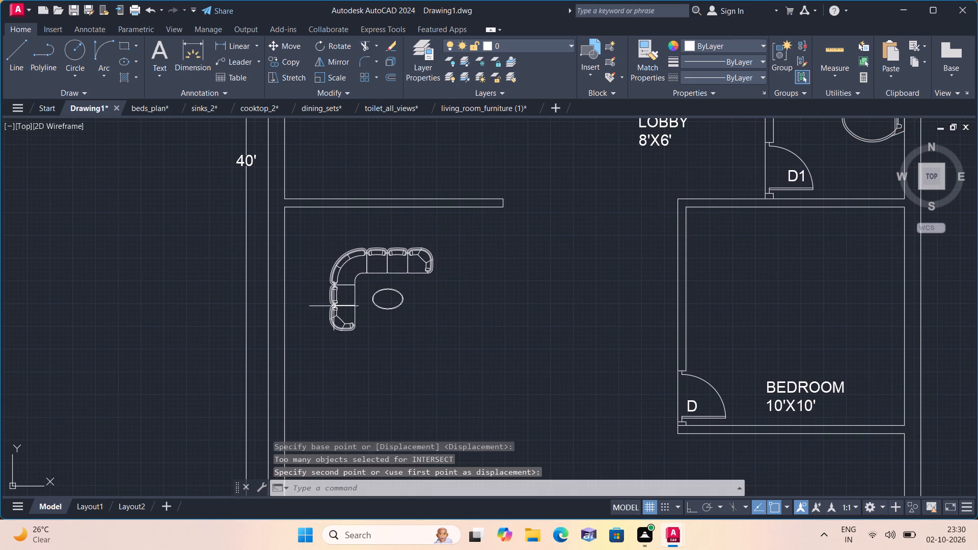
Scale up the L-shaped sofa set and oval table to suit the size of the living area.
scroll(361, 325, up, 1)
click(482, 361)
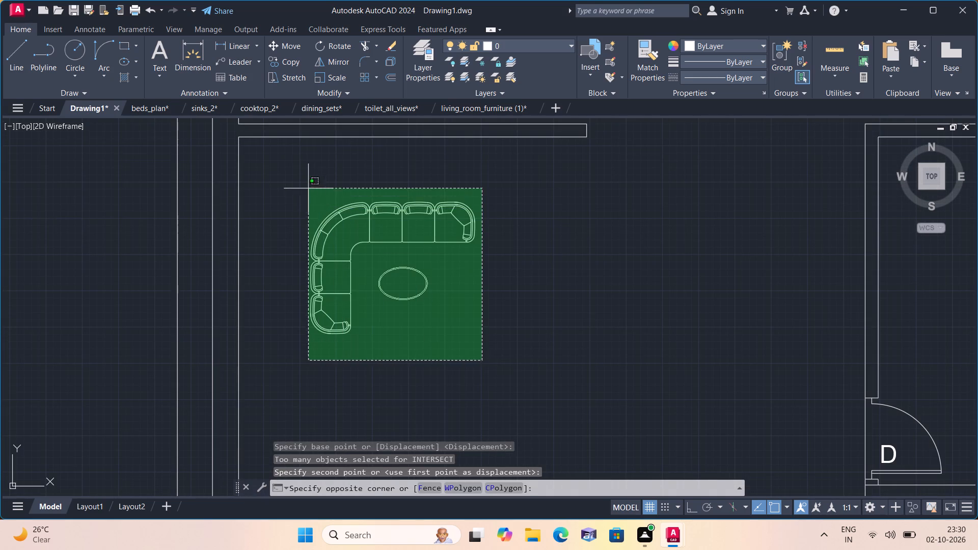
click(290, 178)
click(332, 78)
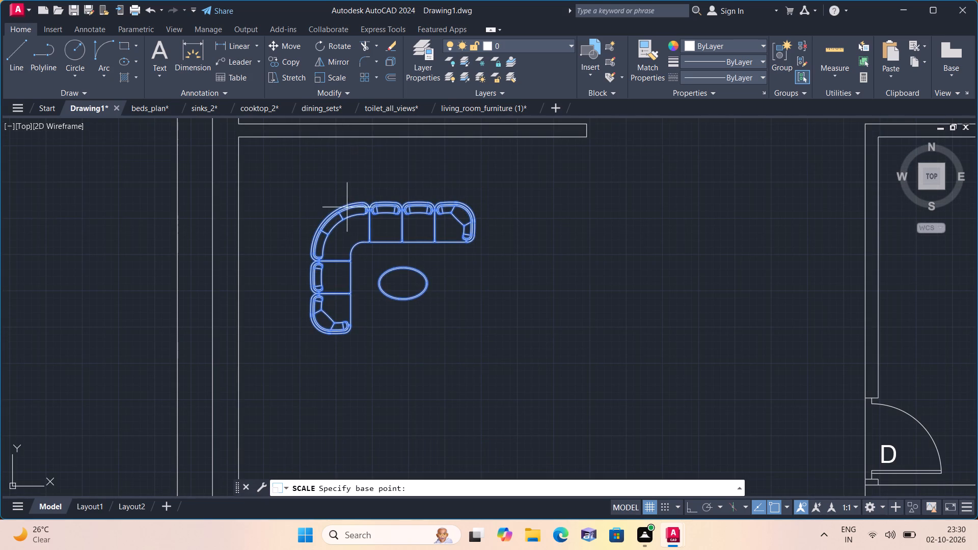
click(344, 221)
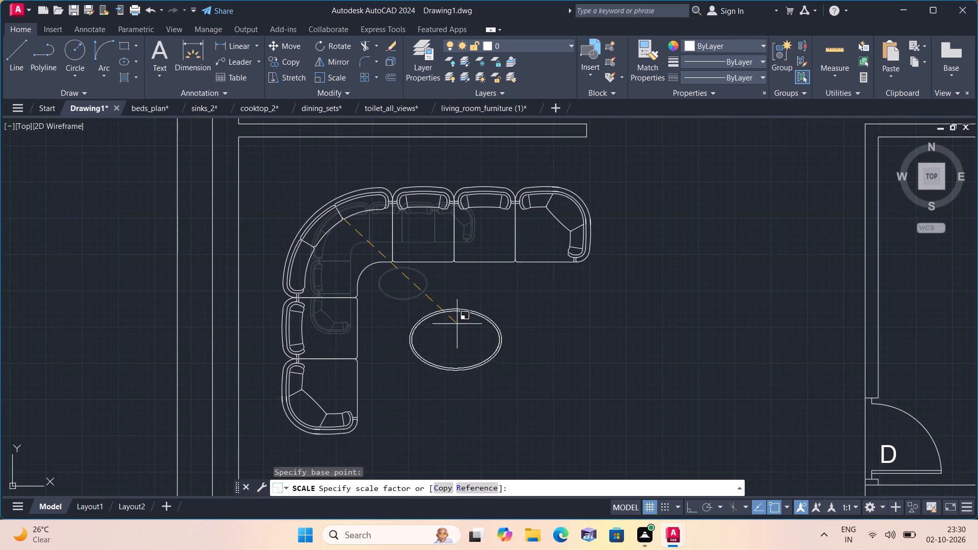
click(449, 317)
Move the enlarged sofa set and table into the living area's corner between the left wall and the dining partition.
click(554, 393)
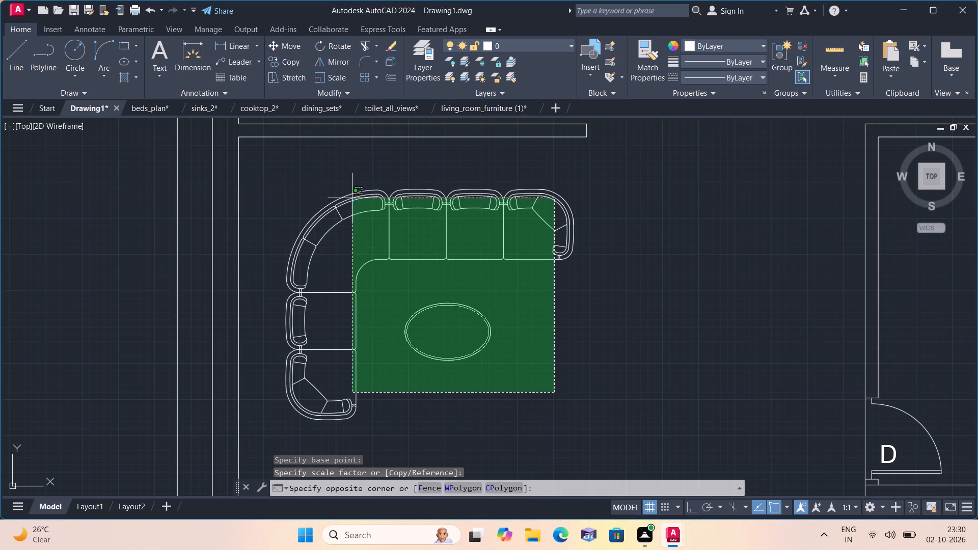
click(290, 180)
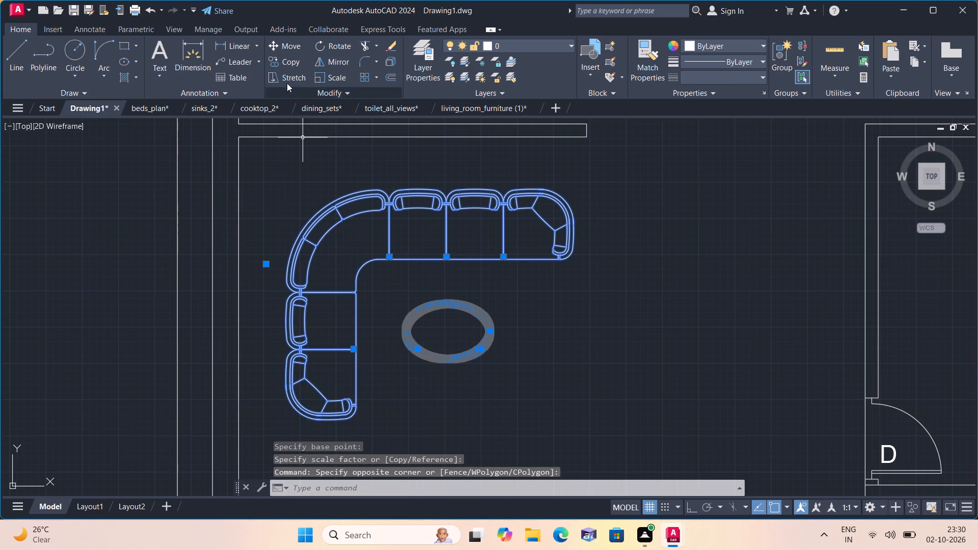
click(290, 46)
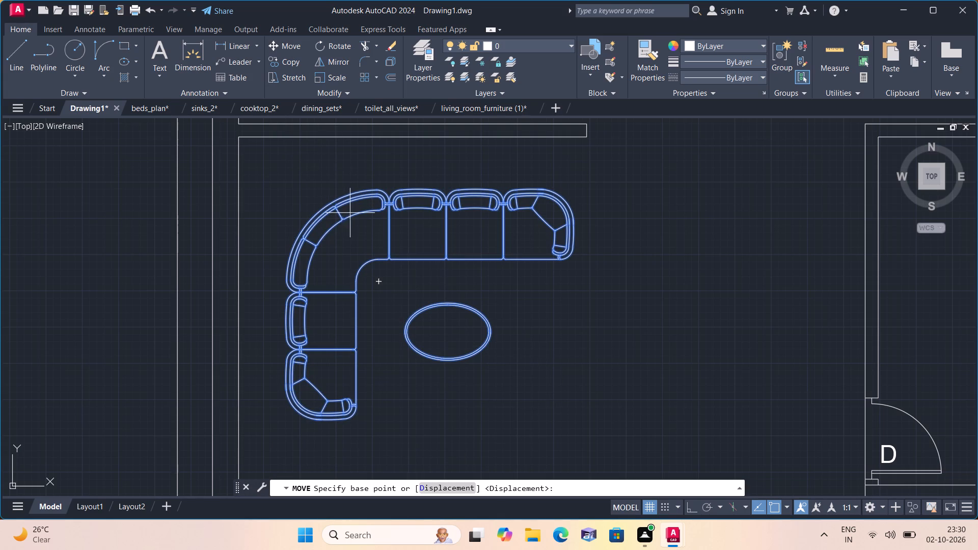
click(356, 224)
click(325, 186)
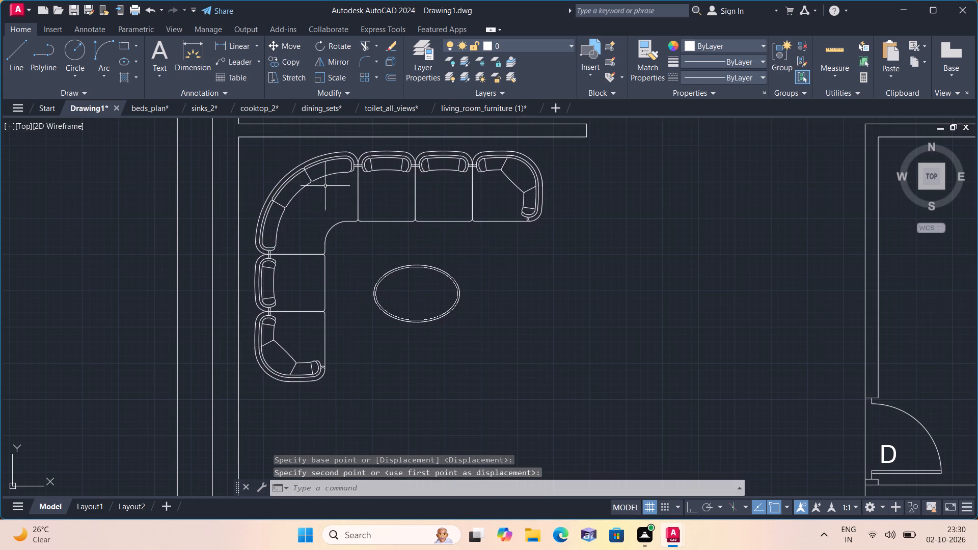
key(Escape)
Move the [9.14] label from below the title text to directly beneath the 30' dimension above the plan.
scroll(330, 195, down, 2)
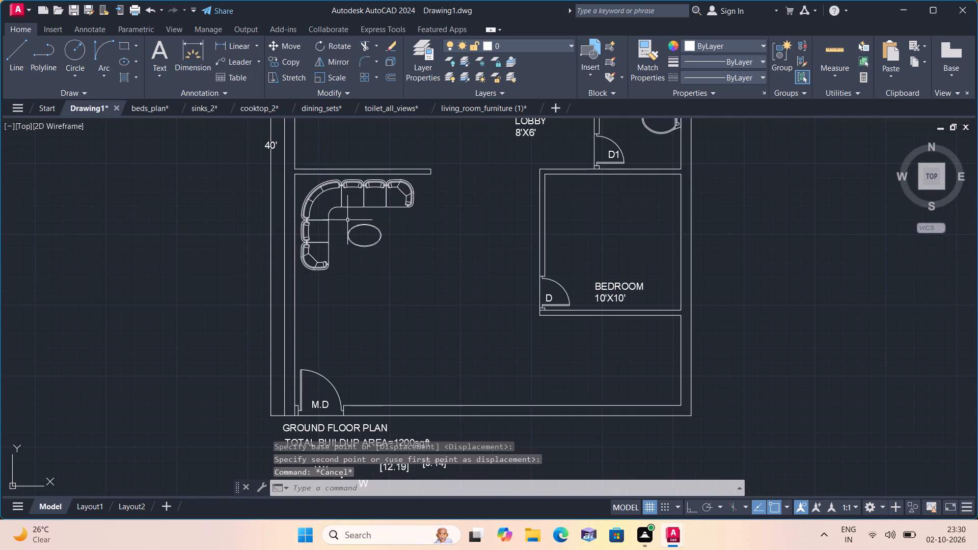
middle_drag(347, 220, 360, 299)
scroll(360, 300, down, 1)
middle_drag(374, 310, 341, 248)
scroll(371, 309, down, 1)
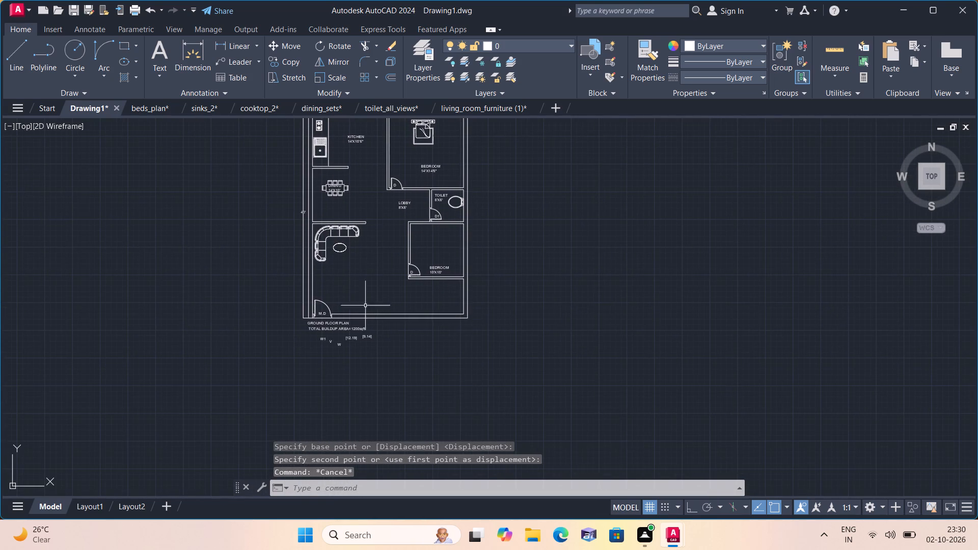
scroll(357, 339, up, 2)
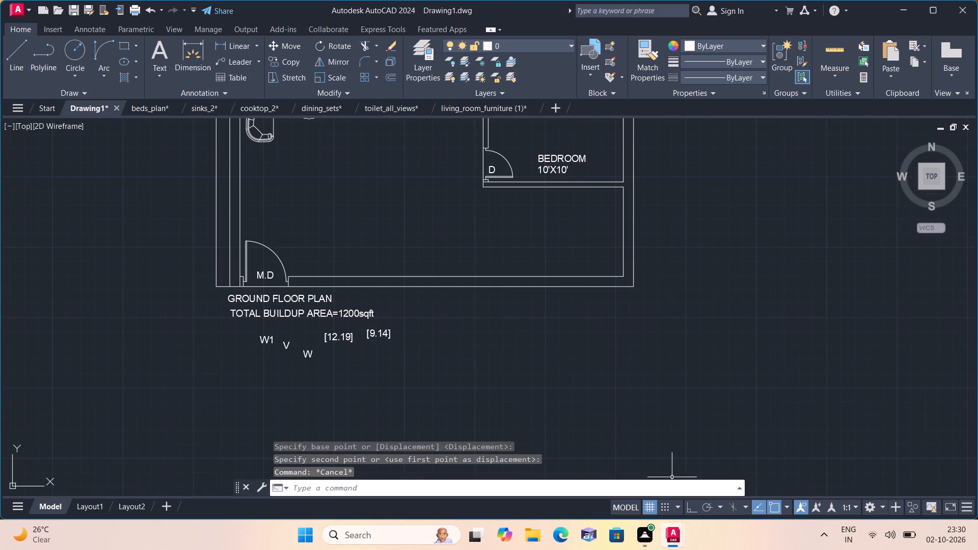
scroll(364, 331, up, 3)
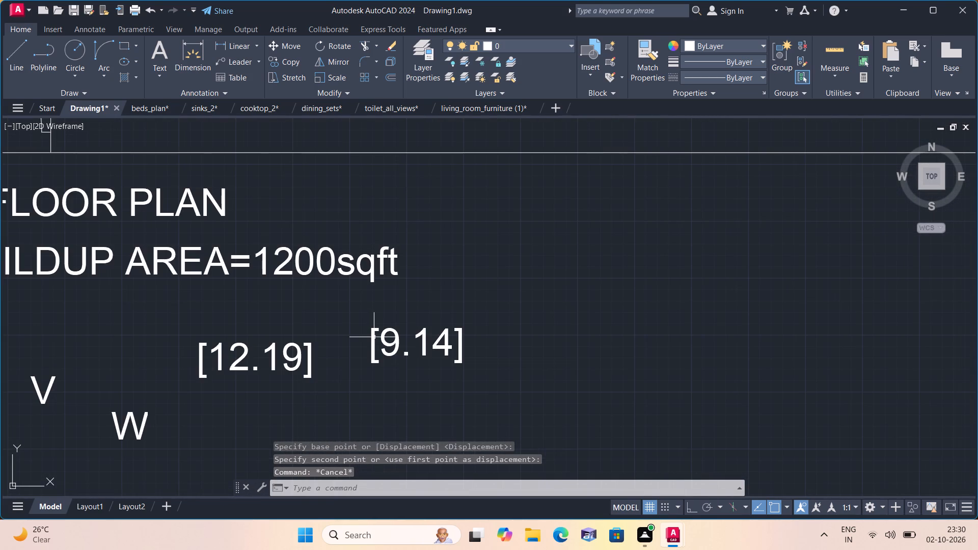
click(374, 337)
click(370, 331)
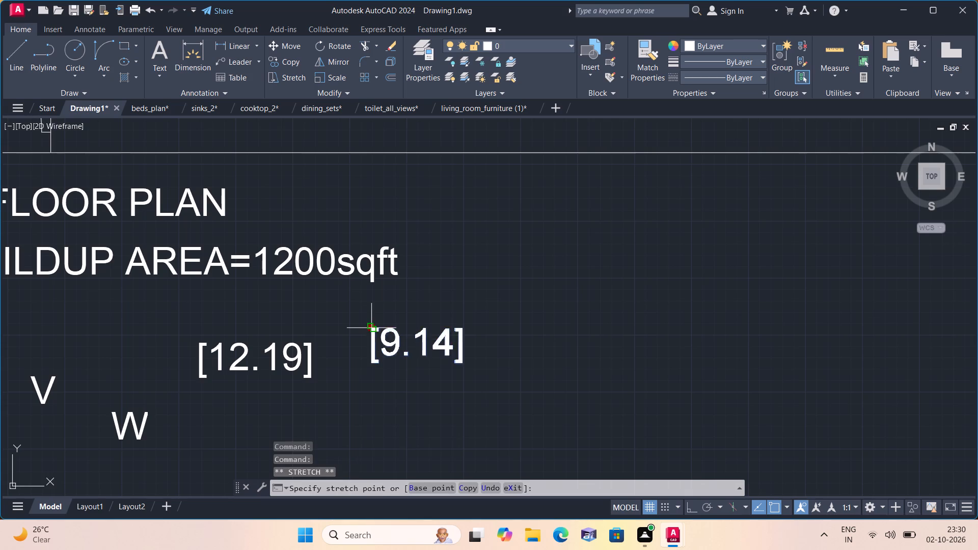
scroll(360, 229, down, 2)
middle_drag(360, 229, 338, 382)
scroll(333, 387, down, 3)
middle_drag(323, 255, 334, 405)
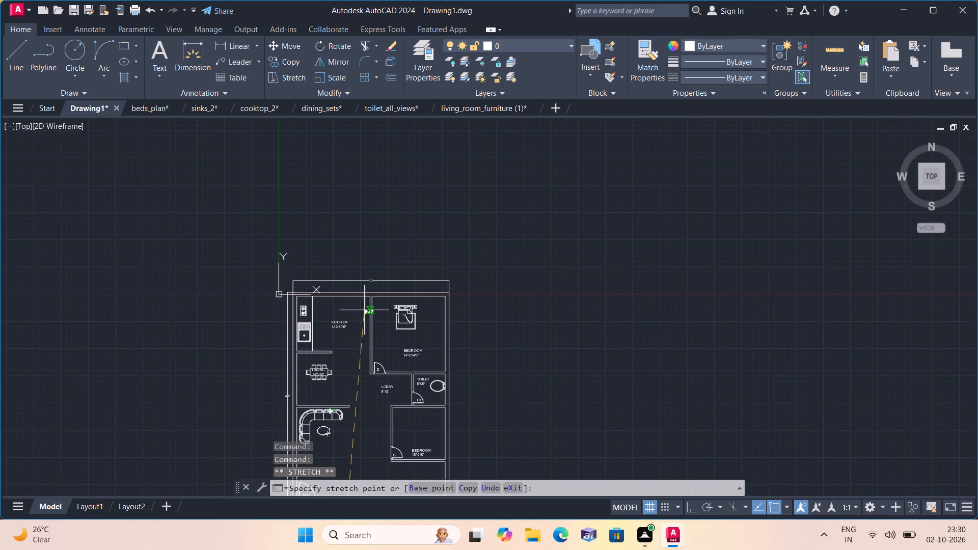
scroll(362, 296, up, 4)
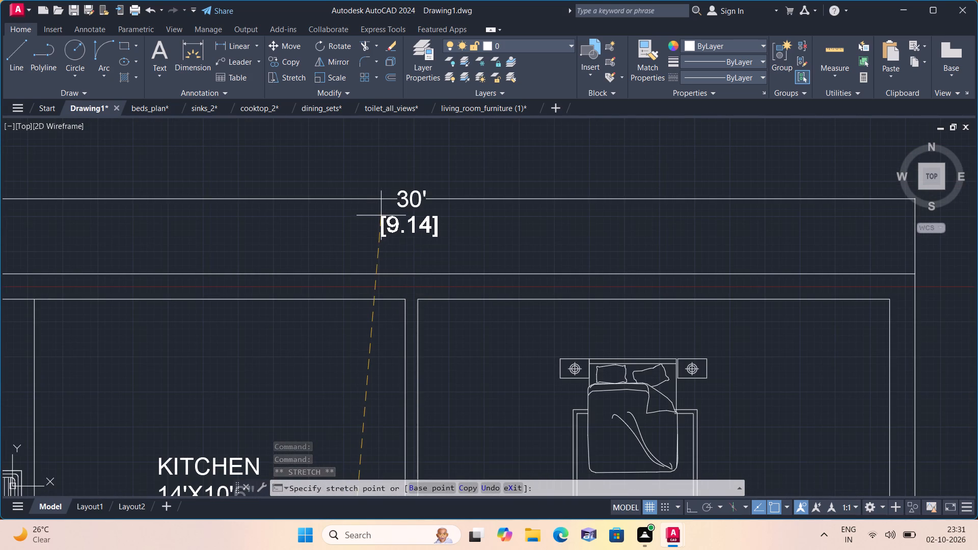
click(381, 215)
middle_drag(408, 372, 397, 260)
scroll(398, 358, down, 3)
middle_drag(409, 333, 394, 264)
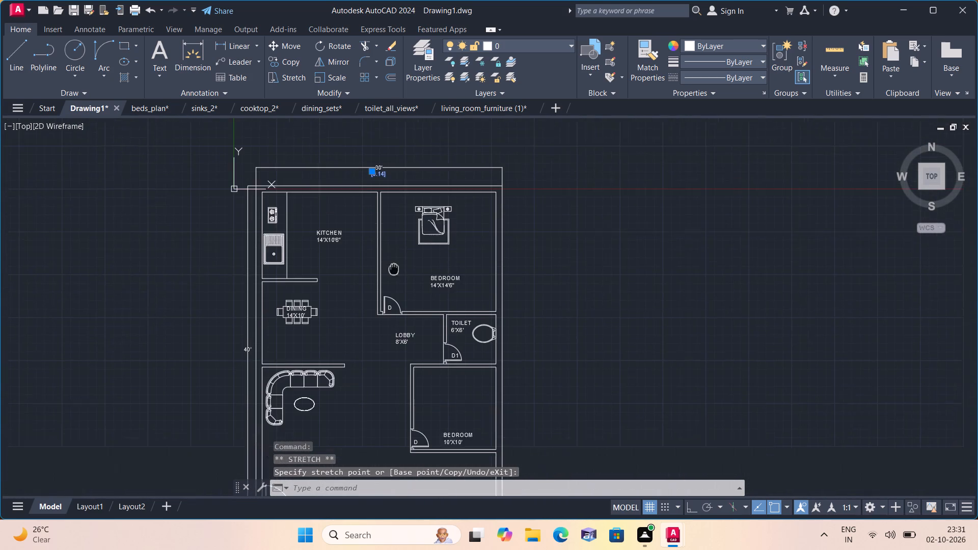
key(Escape)
Select the [12.19] label below the title text and turn Ortho on.
middle_drag(386, 287, 362, 146)
scroll(314, 366, up, 1)
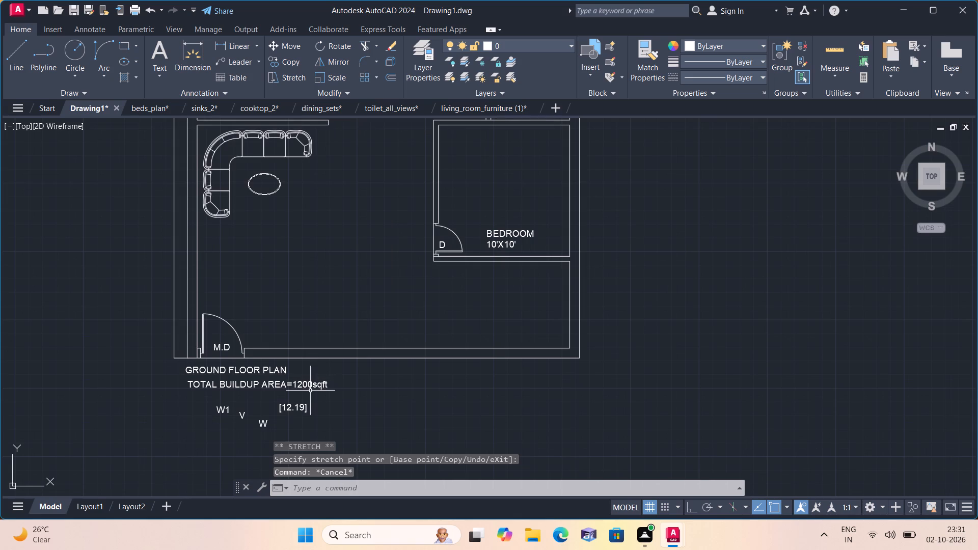
click(290, 408)
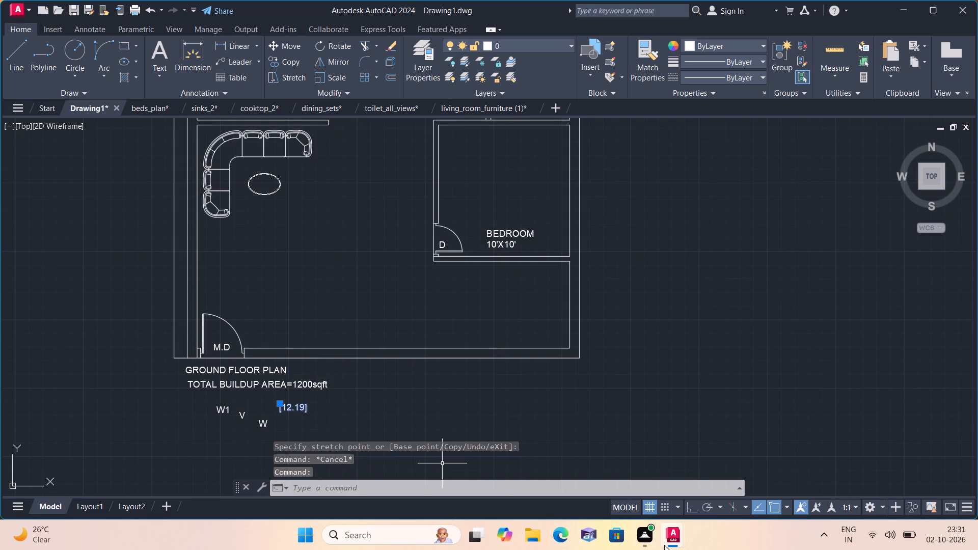
click(687, 508)
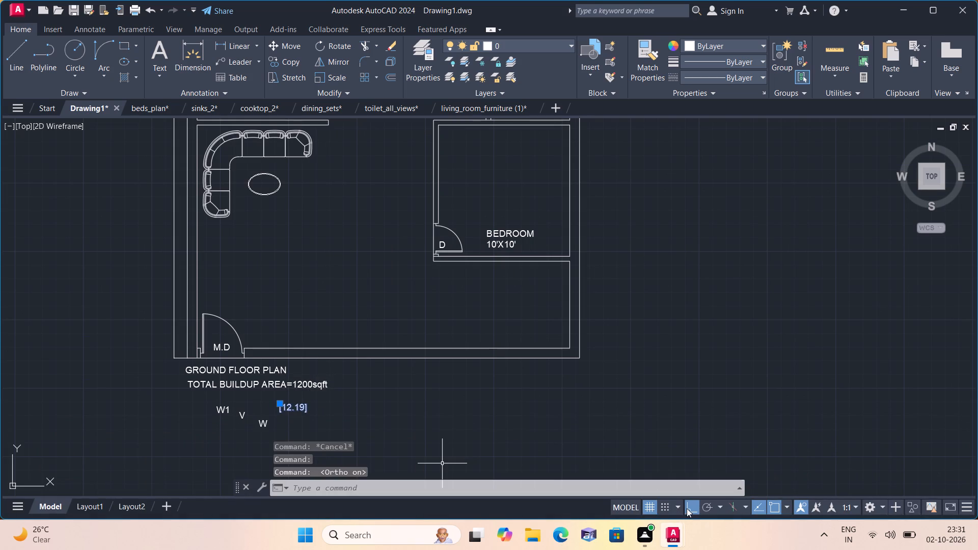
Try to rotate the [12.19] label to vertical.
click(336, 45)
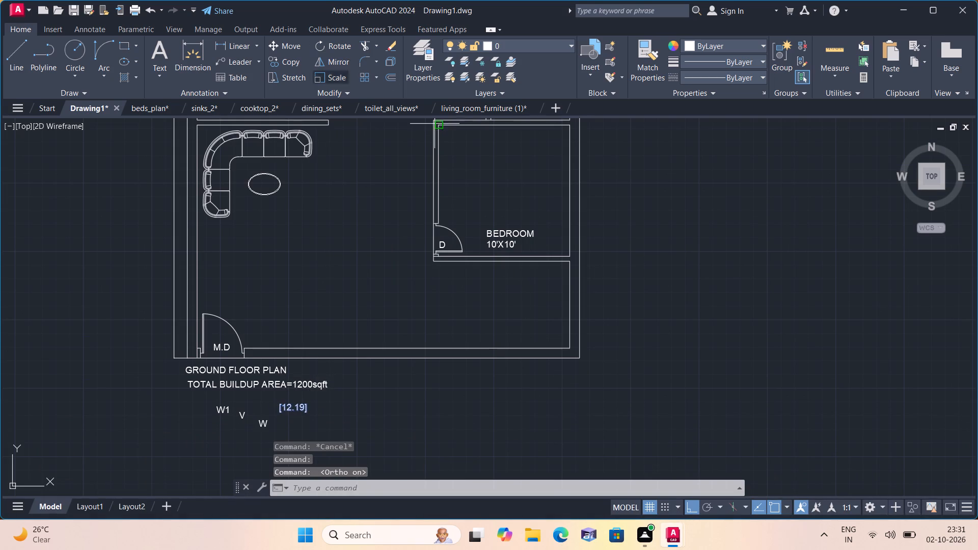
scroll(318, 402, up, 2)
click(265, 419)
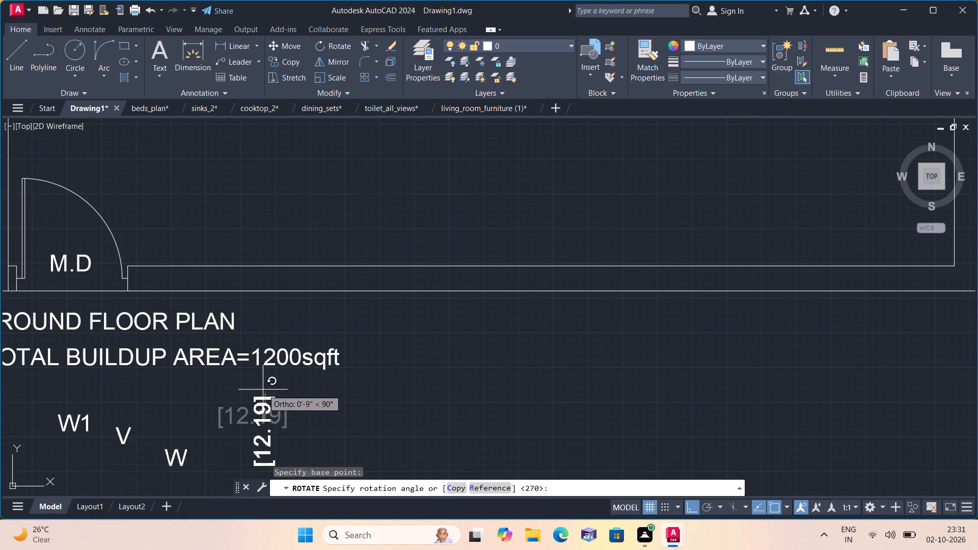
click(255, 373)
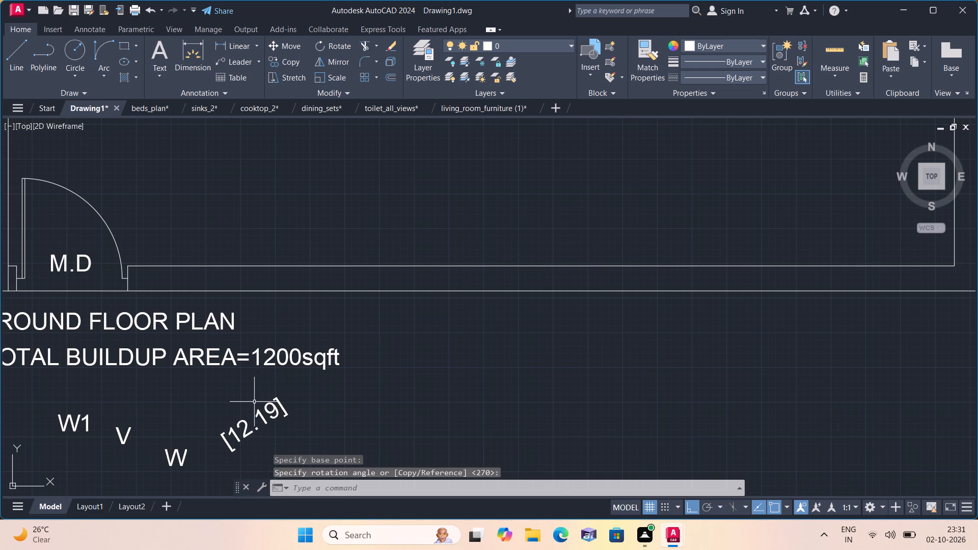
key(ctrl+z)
Rotate the [12.19] label 90° so that it reads vertically.
click(286, 403)
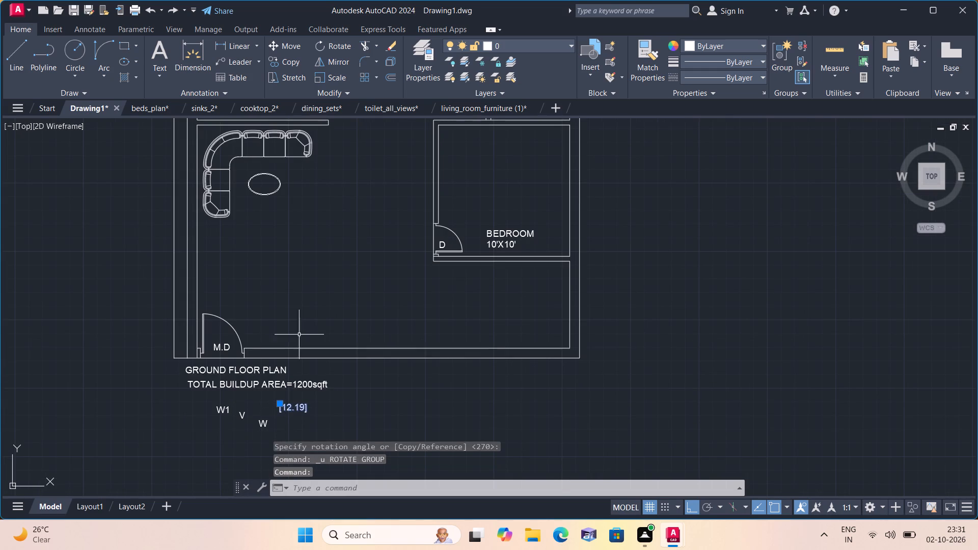
click(329, 46)
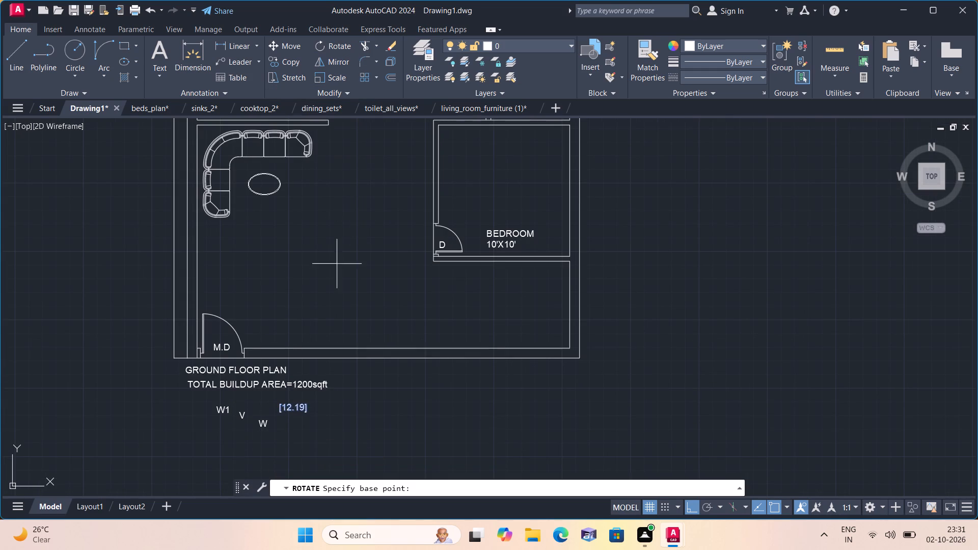
scroll(305, 409, up, 3)
click(301, 404)
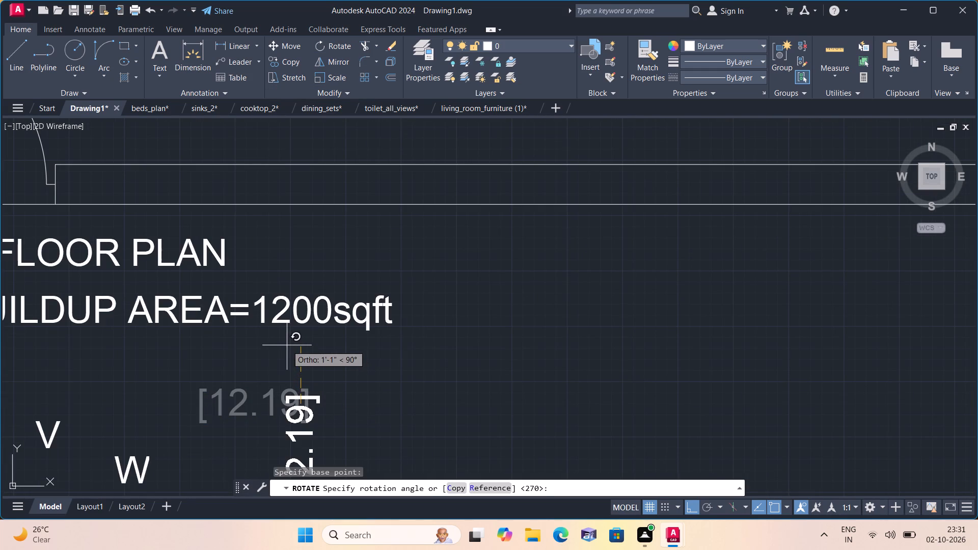
click(287, 345)
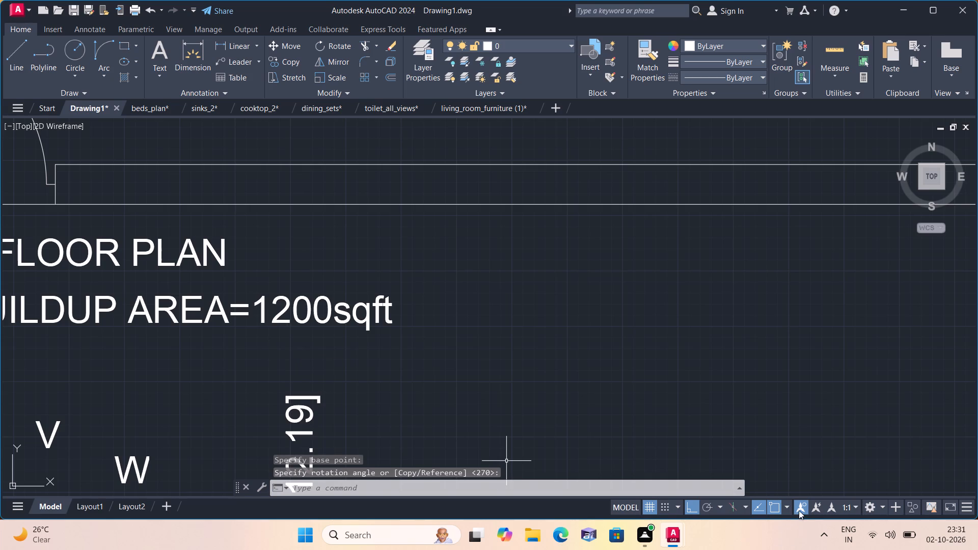
Turn Ortho off and move the vertical [12.19] label just outside the 40' dimension beside the plan's left wall.
click(697, 504)
scroll(623, 474, down, 1)
middle_drag(539, 456, 554, 363)
scroll(532, 420, down, 1)
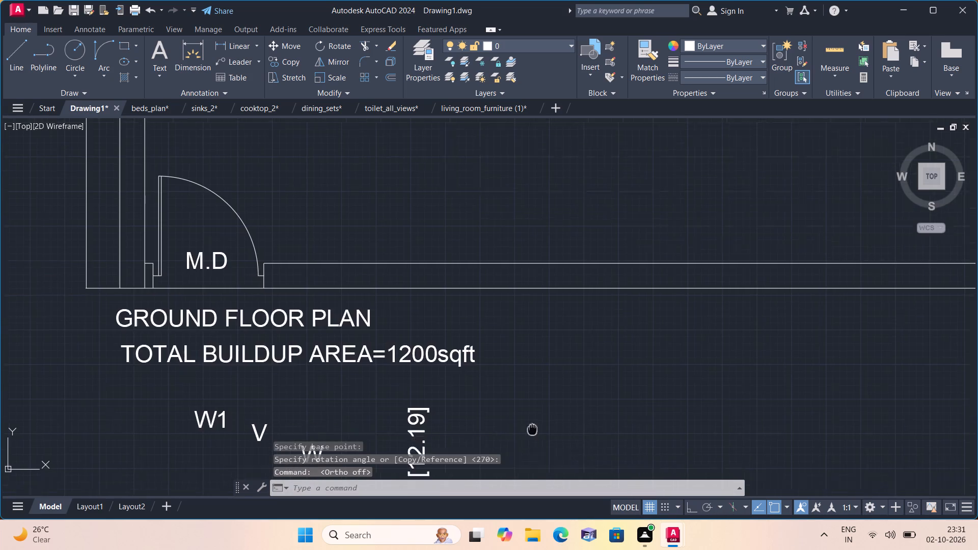
middle_drag(554, 363, 560, 350)
click(486, 355)
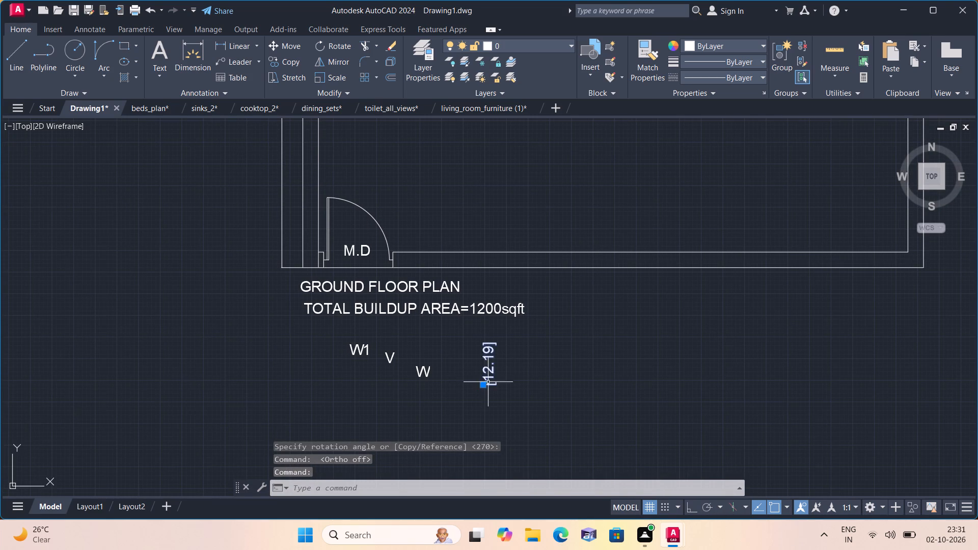
click(481, 388)
scroll(433, 353, down, 2)
middle_drag(412, 322, 337, 507)
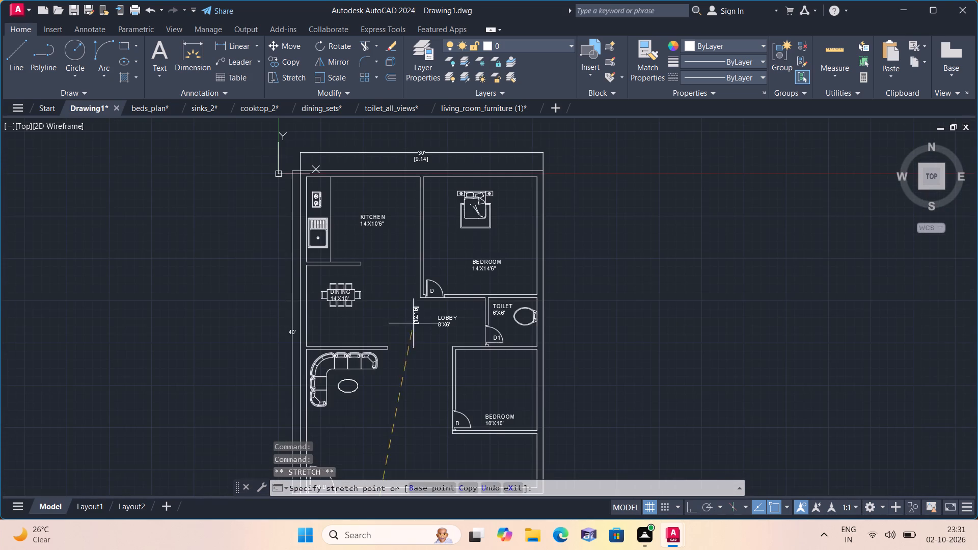
scroll(284, 317, up, 3)
scroll(336, 415, up, 3)
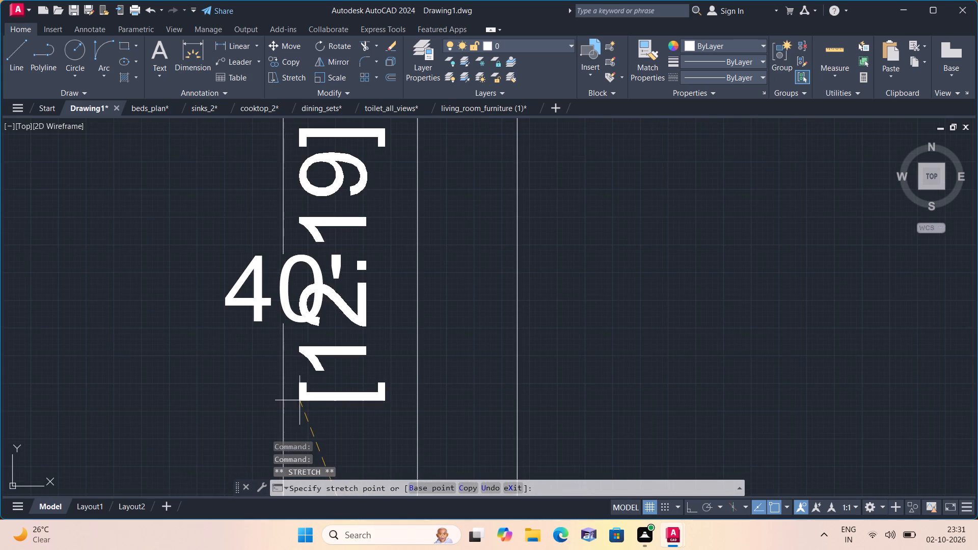
middle_drag(299, 400, 319, 368)
click(128, 372)
scroll(240, 399, down, 1)
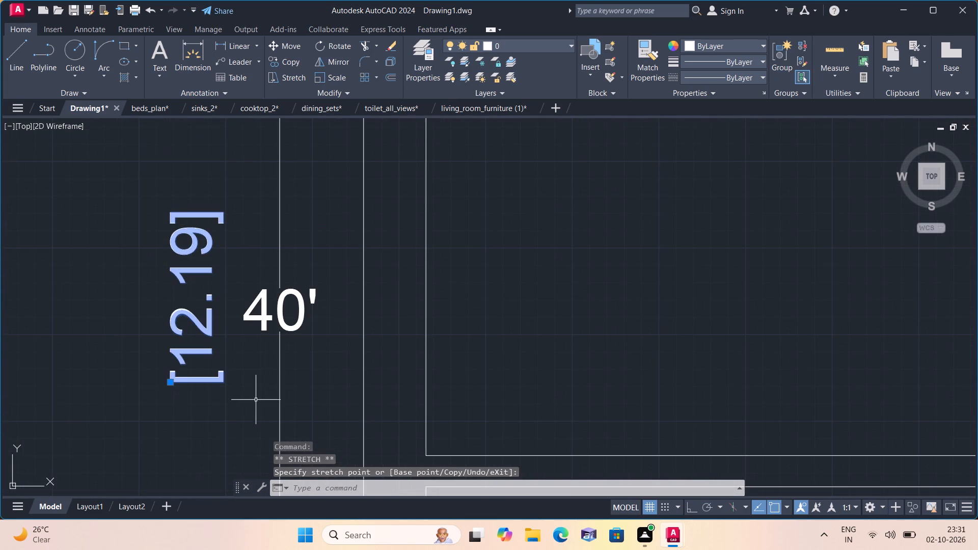
key(Escape)
Examine the leftover W1, V and W labels below the title text and the furnished rooms with their overall dimensions.
scroll(494, 375, down, 4)
middle_drag(505, 372, 452, 296)
middle_drag(486, 392, 446, 286)
middle_drag(444, 400, 428, 338)
scroll(440, 432, up, 1)
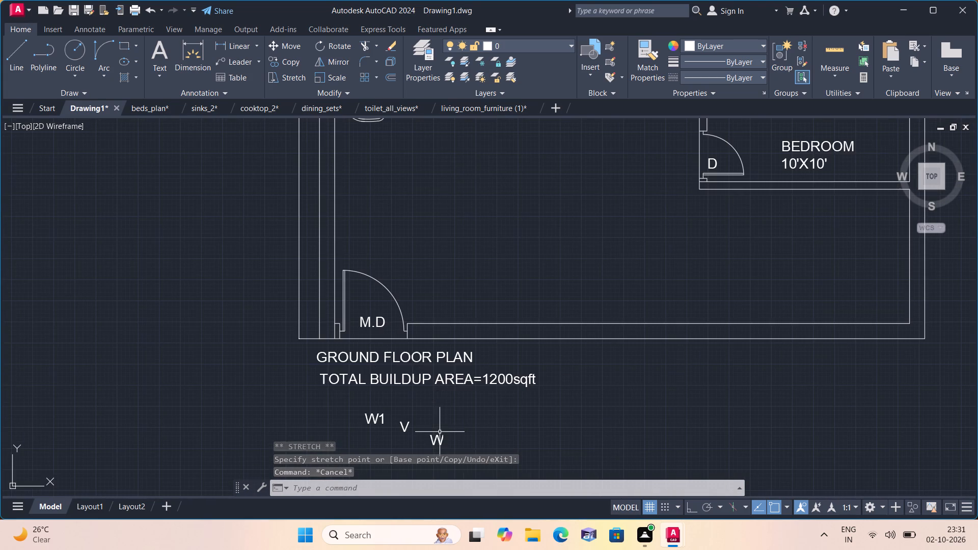
middle_drag(436, 290, 388, 408)
scroll(436, 290, down, 1)
middle_drag(405, 289, 393, 405)
middle_drag(420, 287, 414, 382)
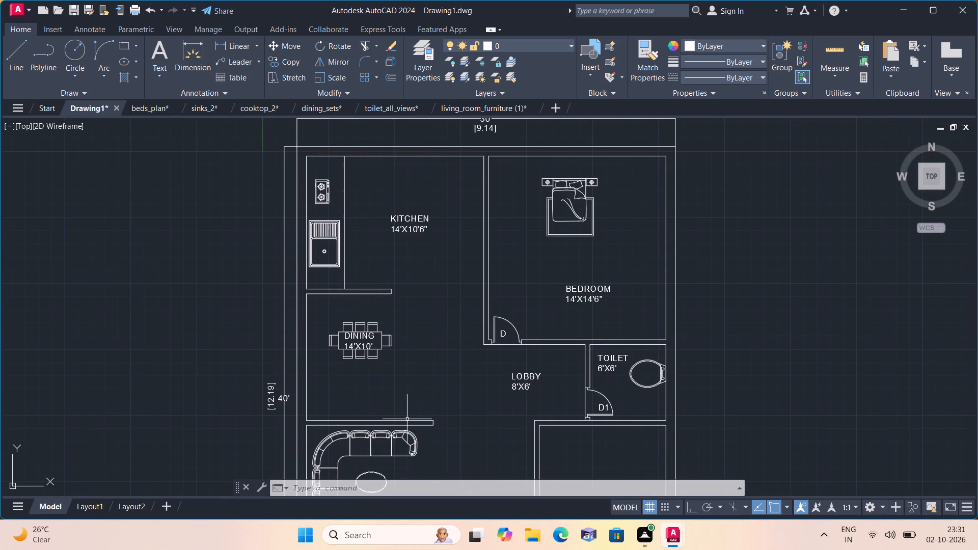
scroll(407, 418, down, 1)
middle_drag(406, 416, 412, 370)
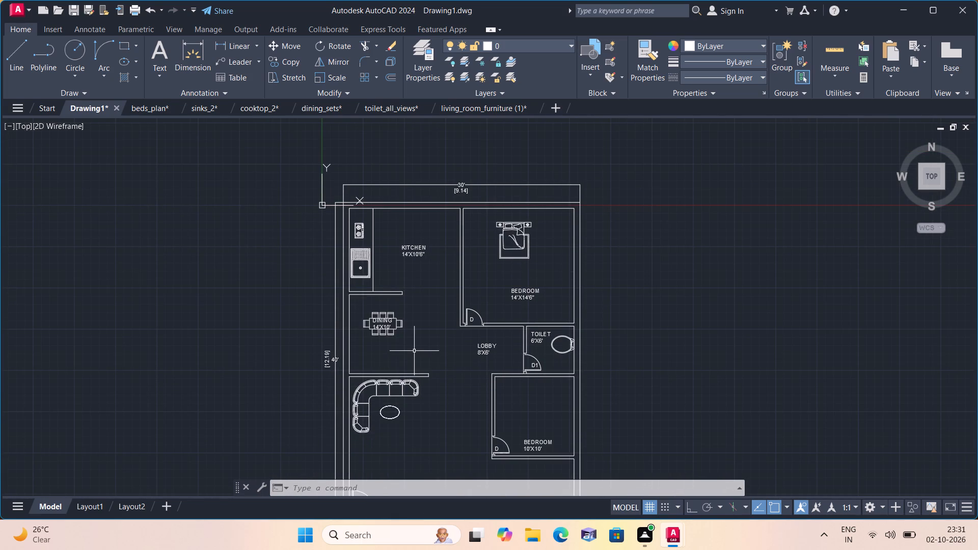
scroll(414, 343, down, 1)
scroll(414, 343, up, 1)
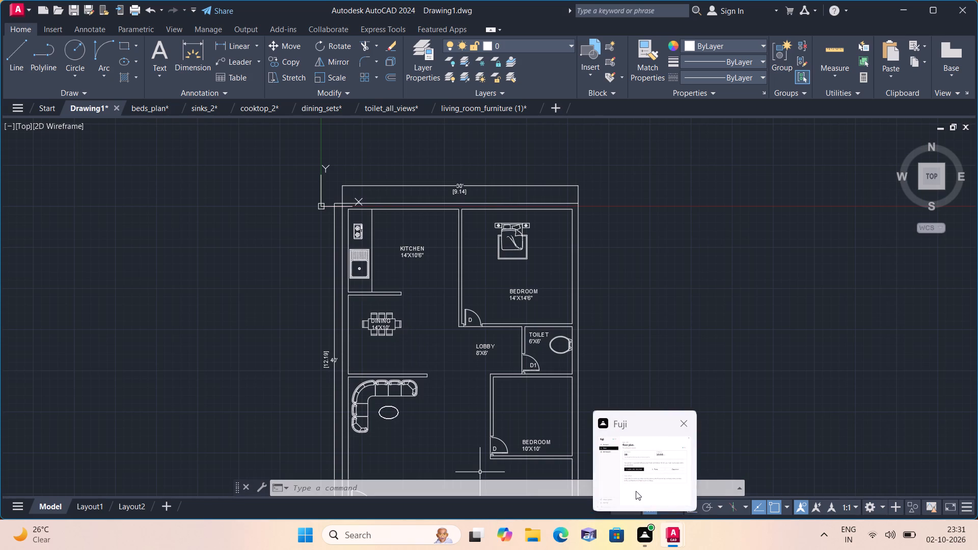
Add the multiline text label LIVING ROOM with 18'X17' beneath it in the open area beside the sofa set.
scroll(485, 407, up, 1)
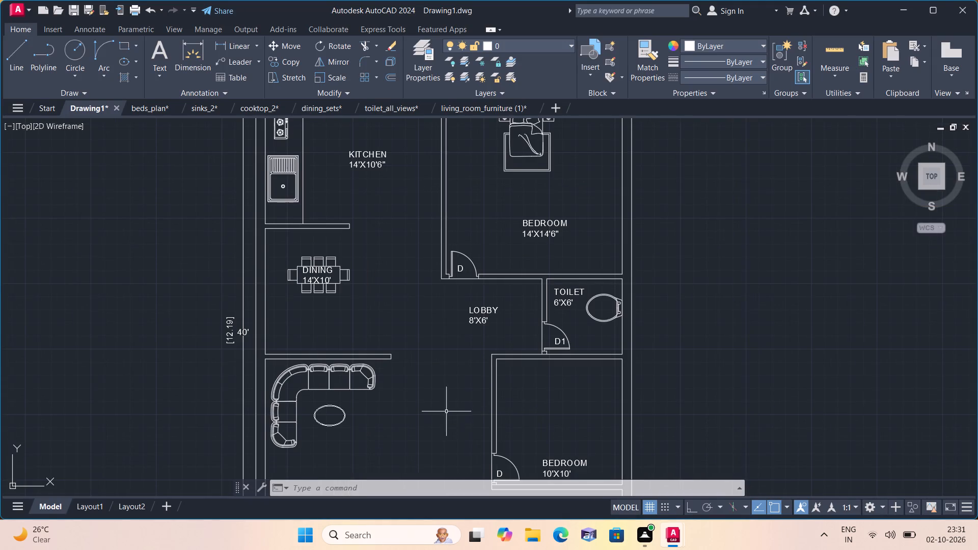
middle_drag(446, 411, 415, 314)
text(mt)
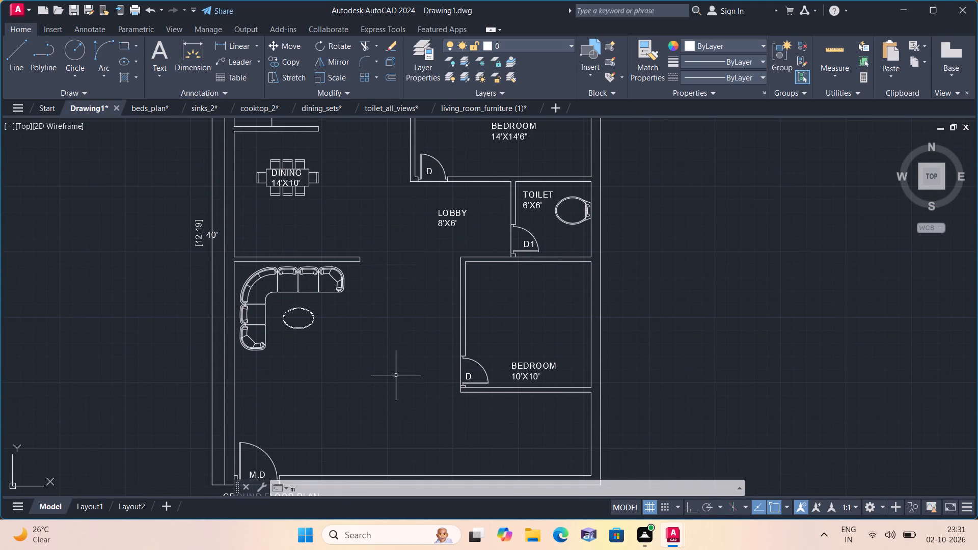
key(space)
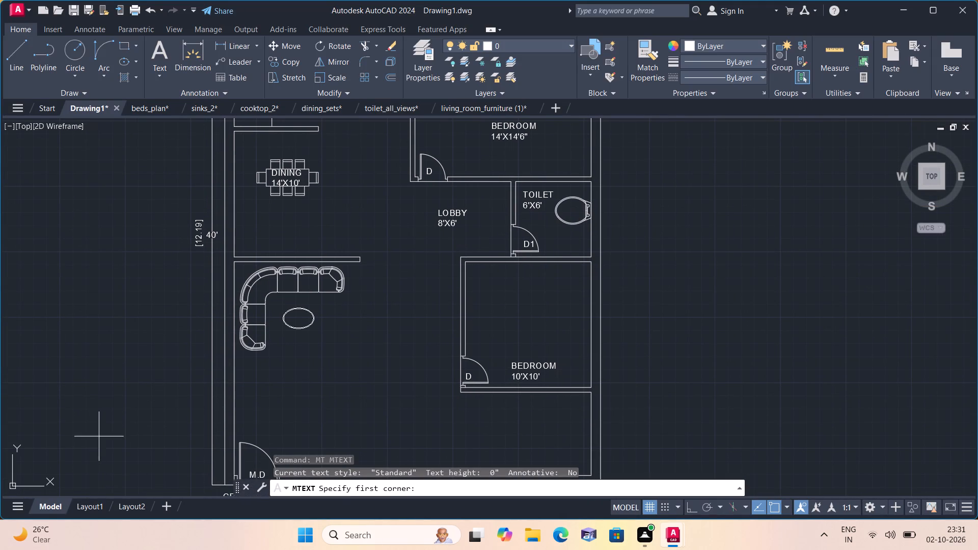
triple_click(378, 349)
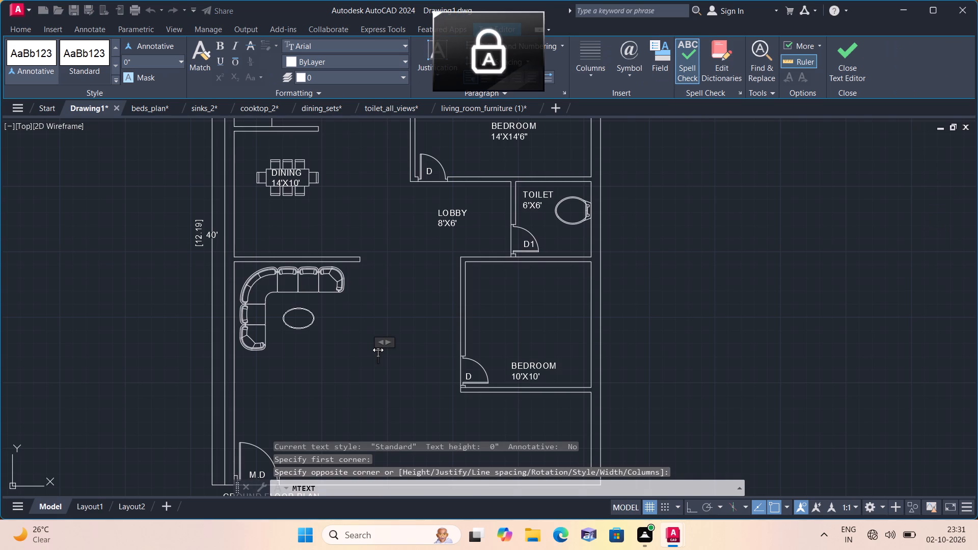
text(LIVING)
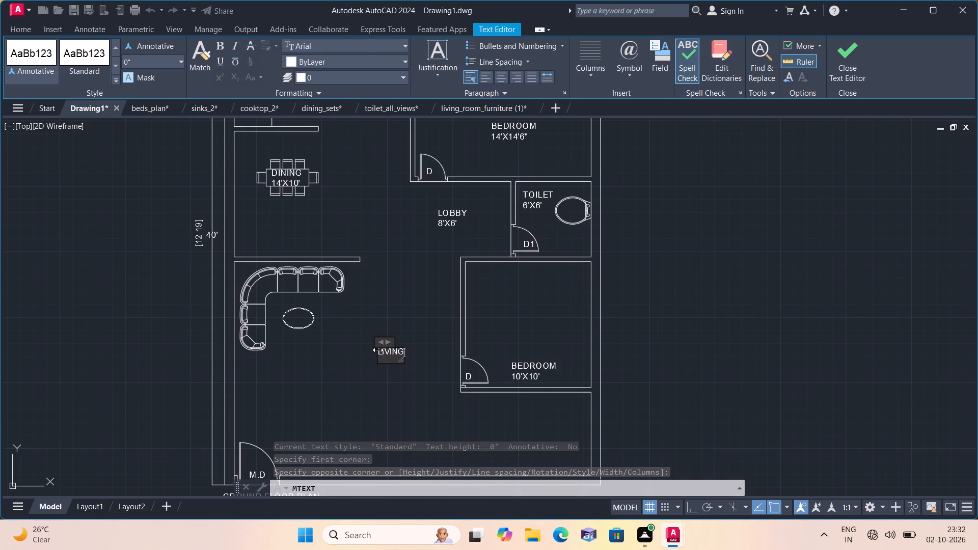
key(space)
text(ROOM)
key(Return)
text(18'X)
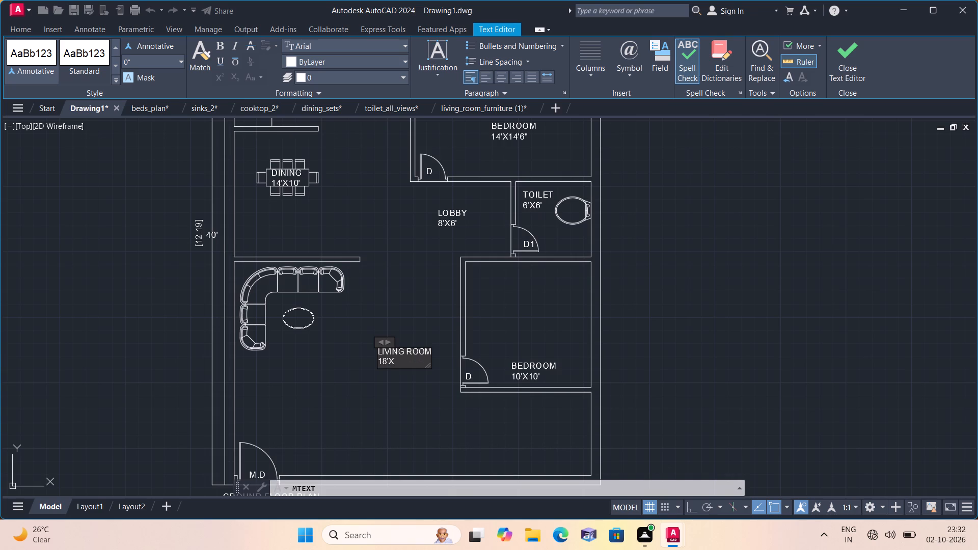
text(17')
click(382, 401)
Add the multiline text NORTH FACING HOUSE above the plan's 30' overall dimension.
scroll(386, 365, down, 2)
middle_drag(394, 322, 403, 446)
scroll(396, 308, up, 1)
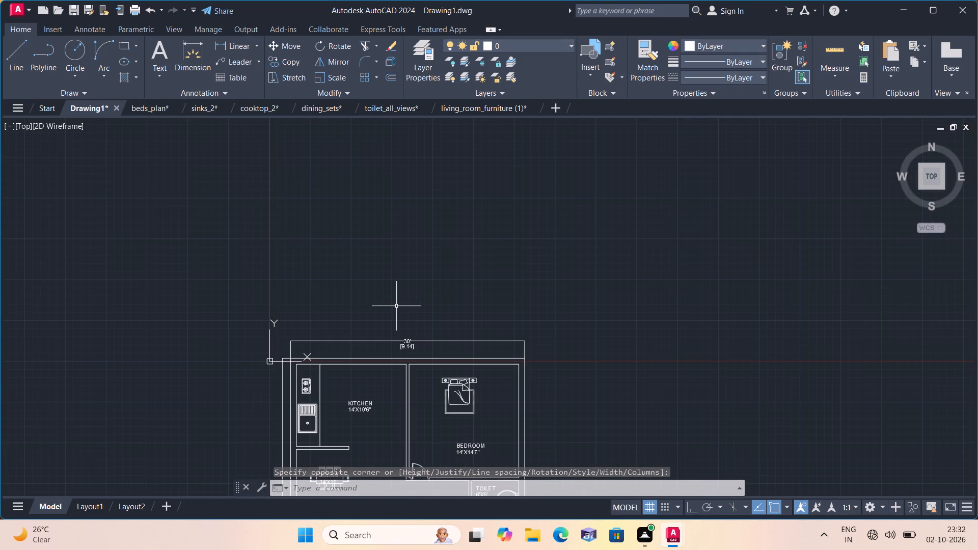
key(space)
triple_click(390, 314)
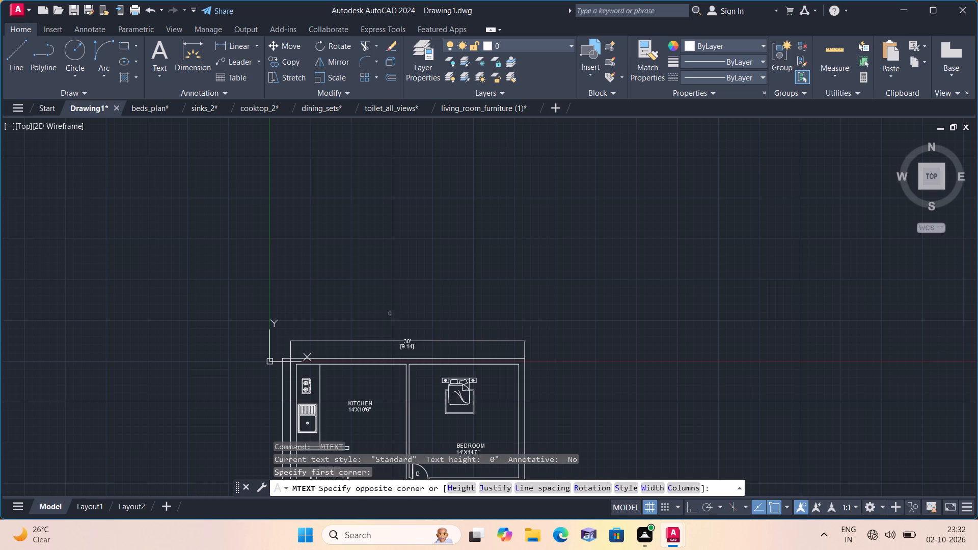
text(NORTH G)
key(BackSpace)
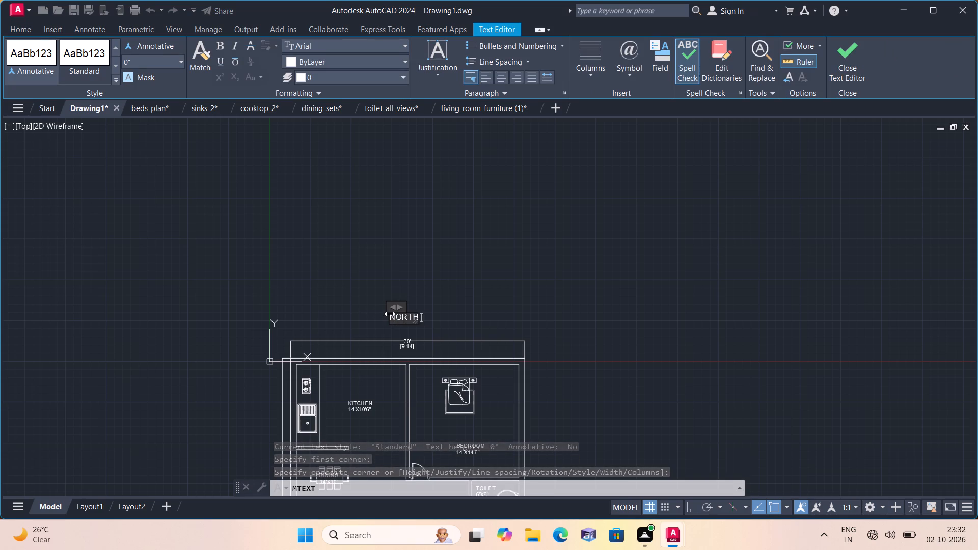
text(FACING HOUSE)
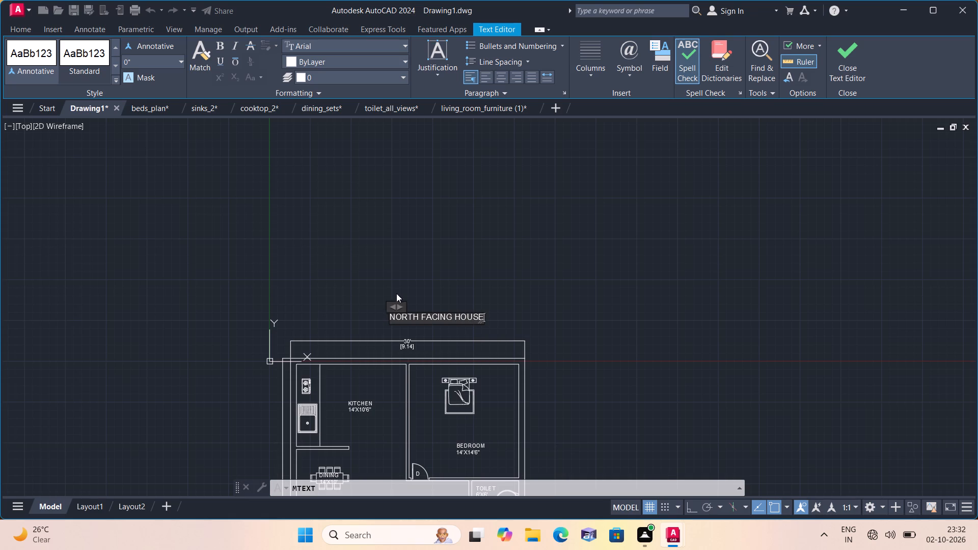
click(396, 293)
Set the text height of the NORTH FACING HOUSE heading to 2'.
scroll(412, 318, up, 4)
click(417, 324)
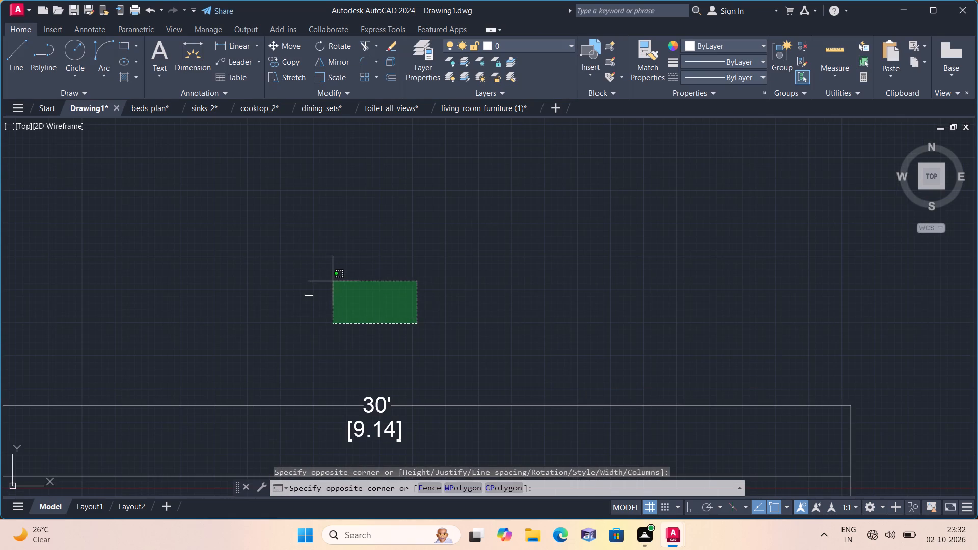
click(276, 254)
right_click(276, 254)
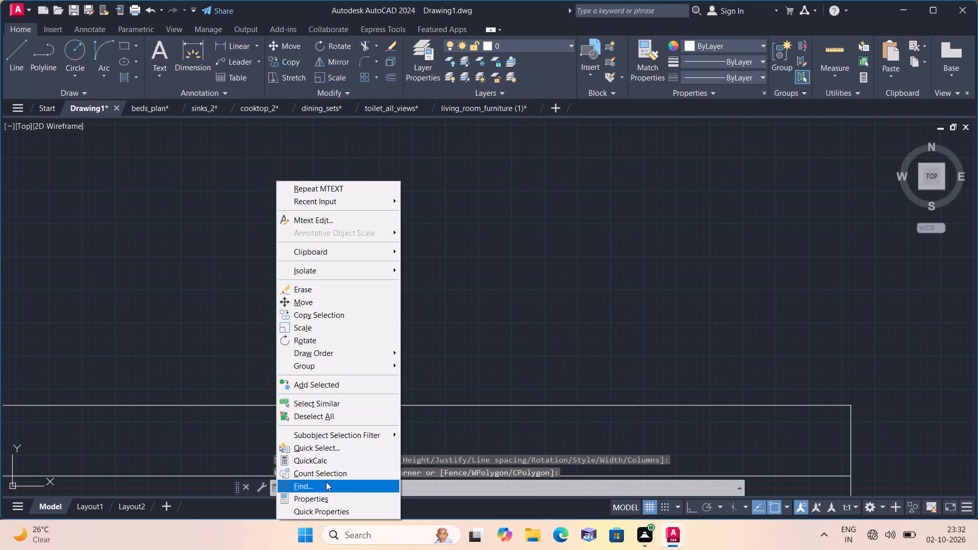
click(326, 494)
scroll(48, 217, down, 3)
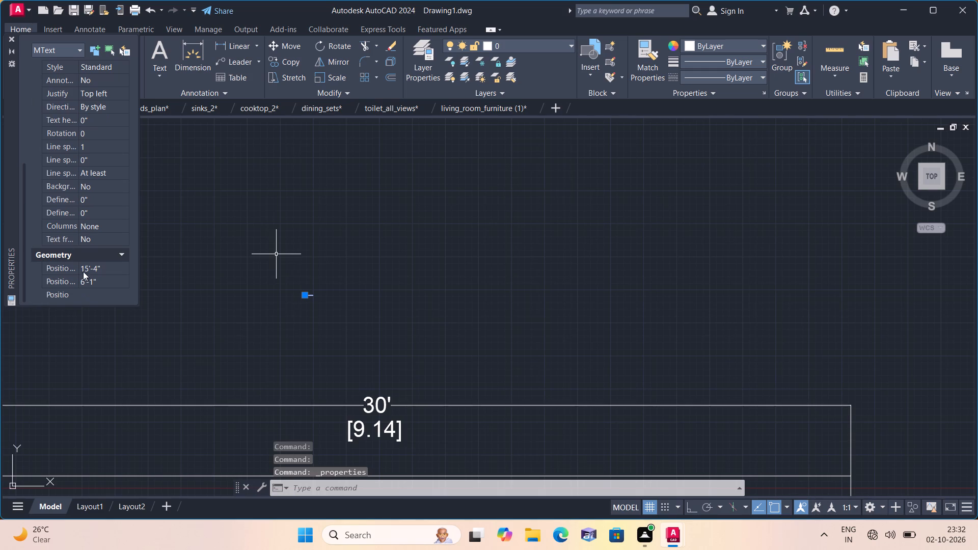
click(87, 118)
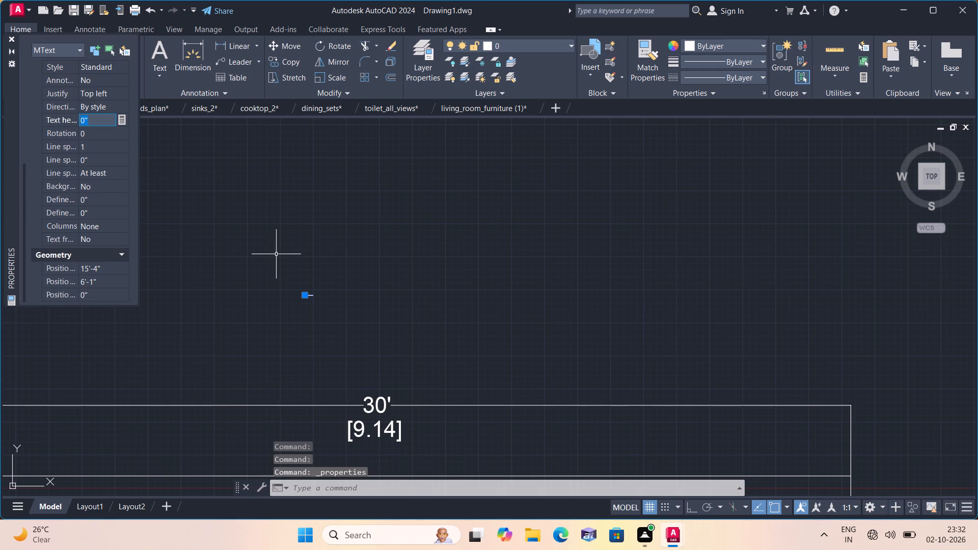
key(BackSpace)
text(2')
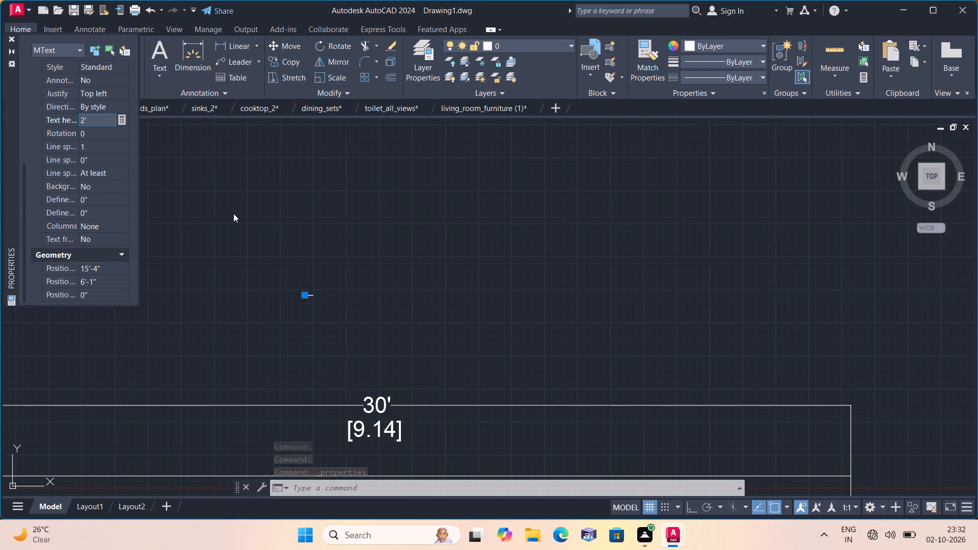
click(233, 213)
click(11, 37)
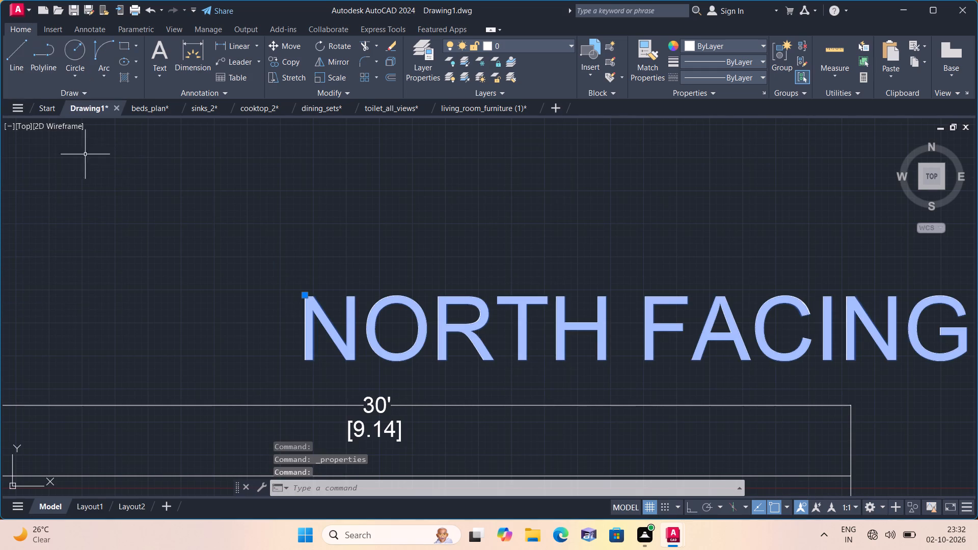
key(Escape)
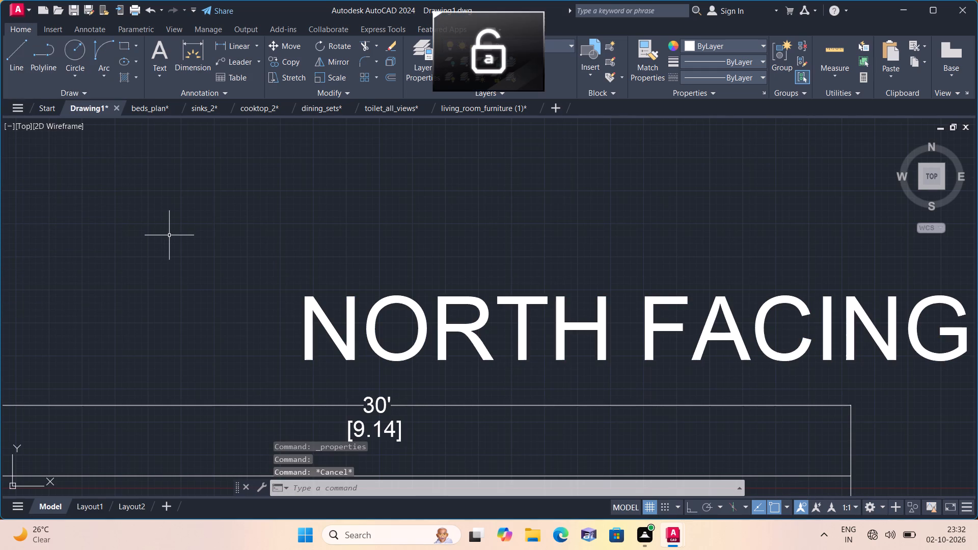
Move the NORTH FACING HOUSE heading sideways so that it starts above the kitchen's outer corner and spans the plan.
scroll(202, 285, down, 2)
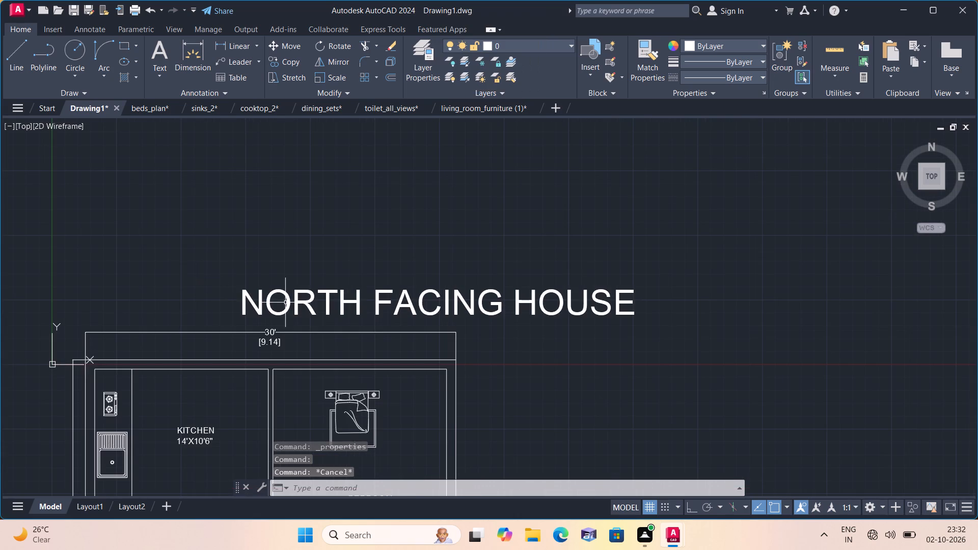
click(285, 302)
click(244, 288)
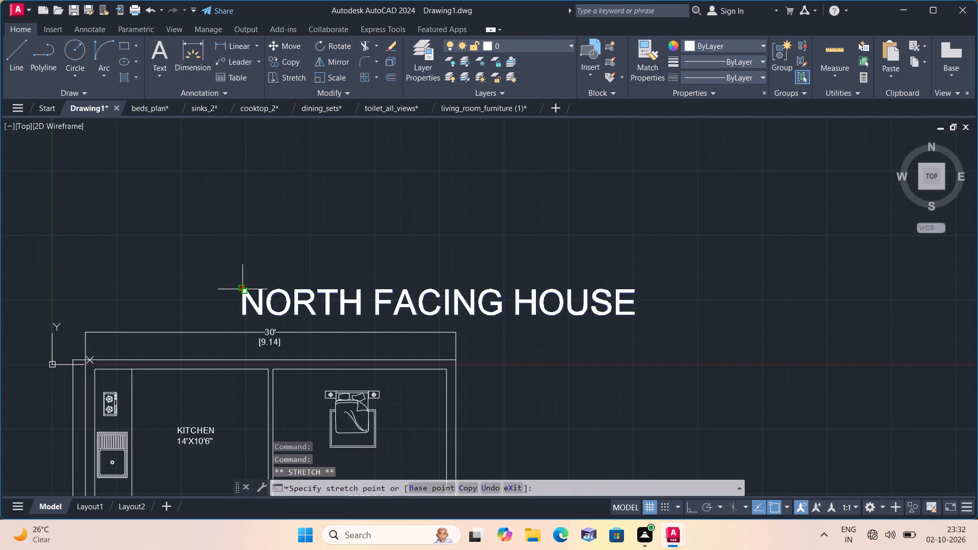
click(98, 287)
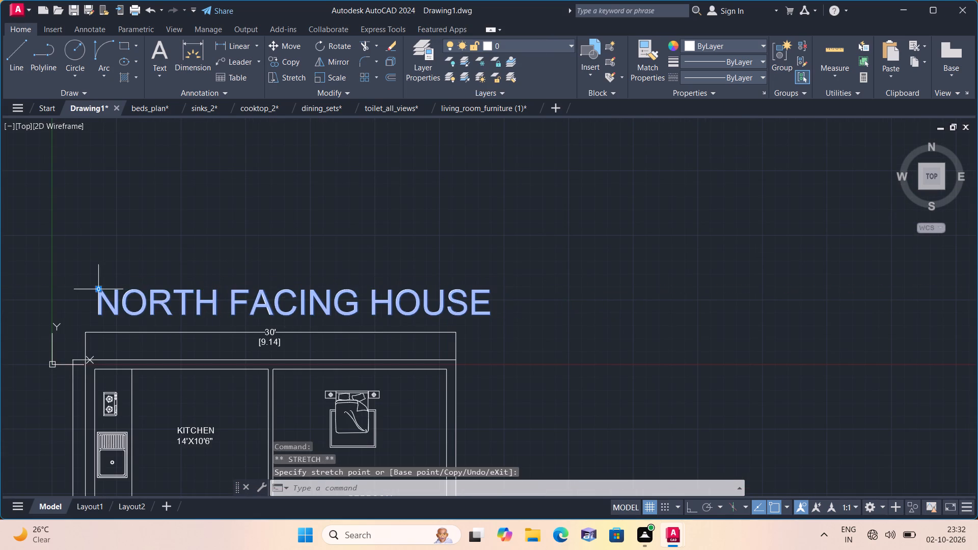
middle_drag(115, 299, 169, 237)
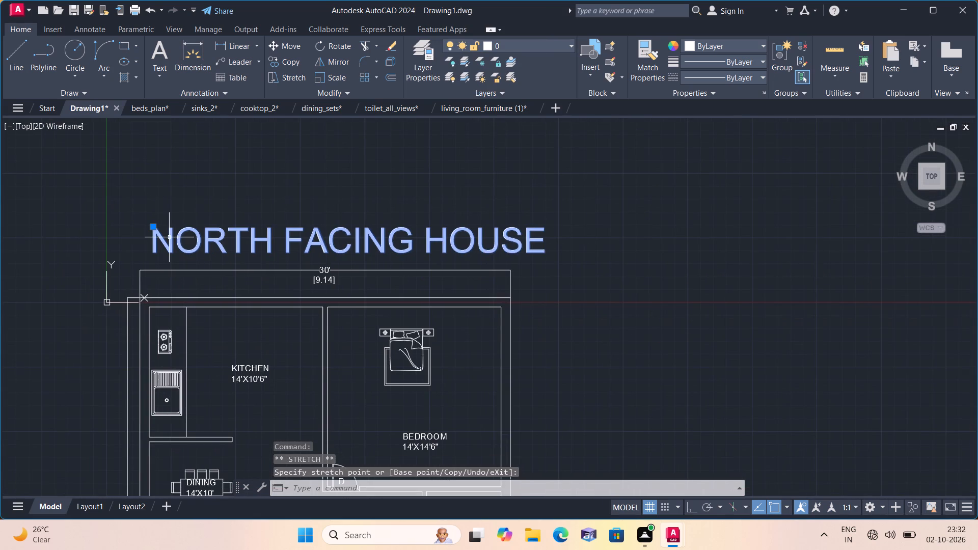
key(Escape)
scroll(169, 237, down, 2)
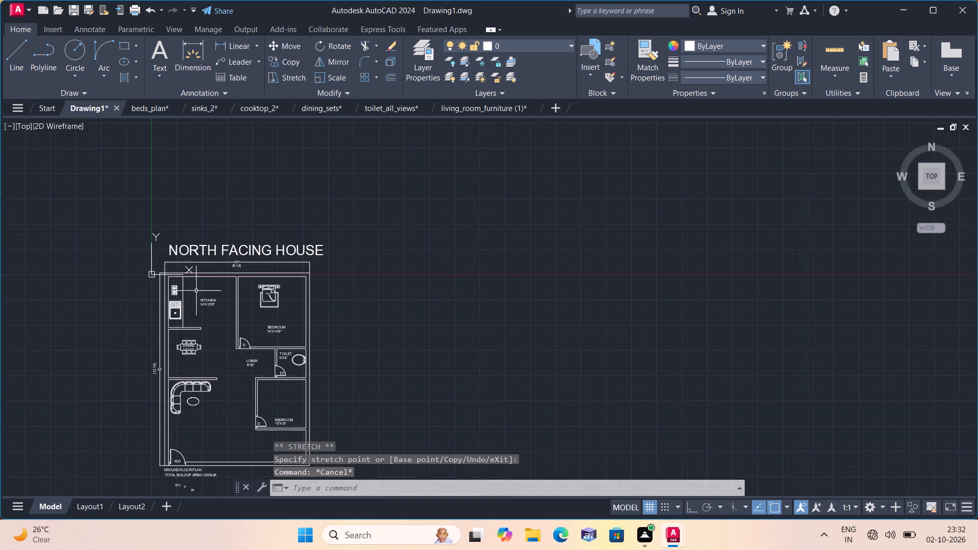
Set the text height of the living room's multiline text label to 6".
middle_drag(198, 298, 235, 211)
scroll(238, 312, up, 2)
drag(315, 370, 310, 365)
click(243, 316)
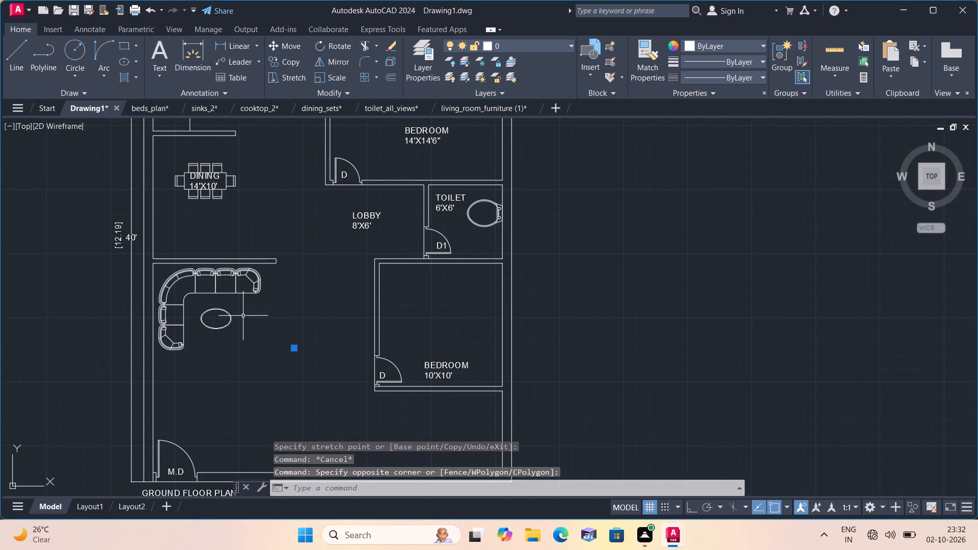
right_click(249, 321)
click(274, 497)
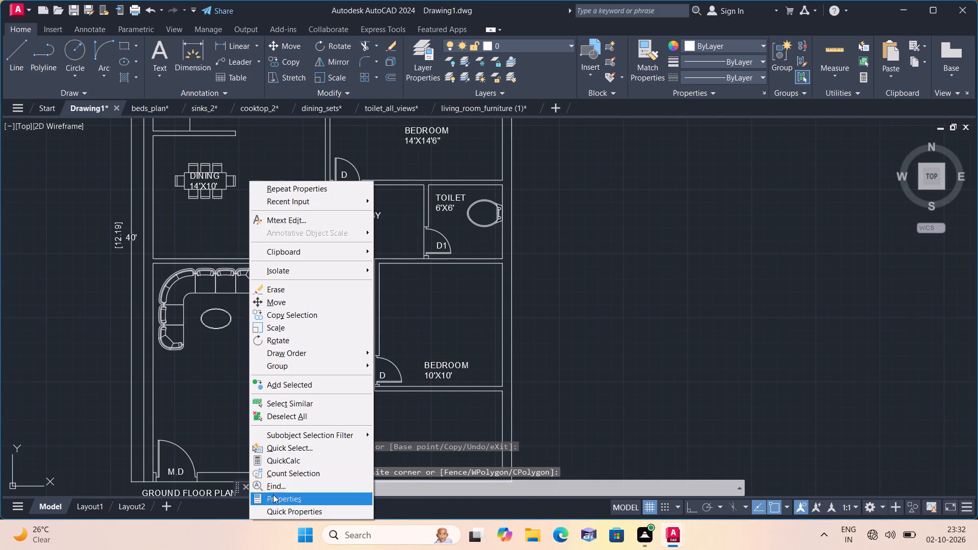
scroll(85, 229, down, 3)
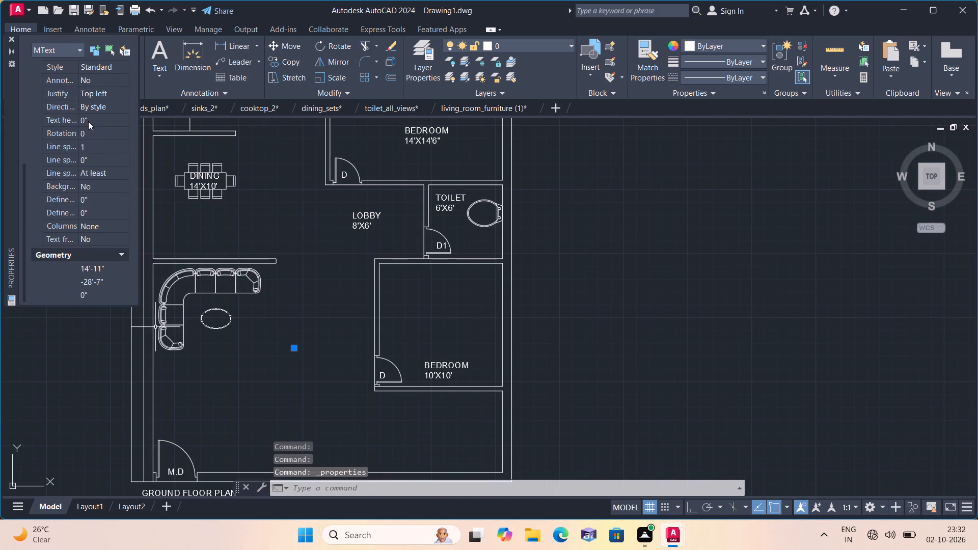
click(89, 118)
key(BackSpace)
text(6")
click(189, 221)
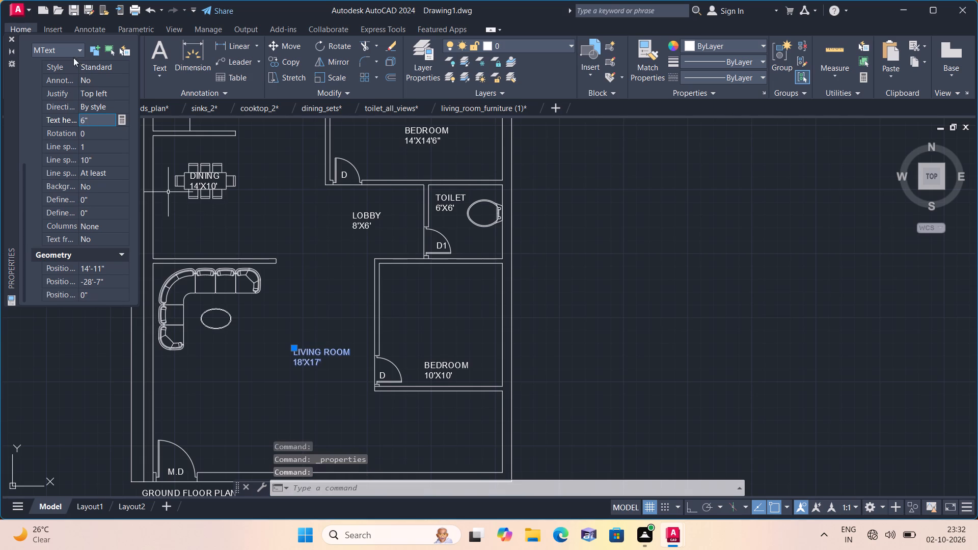
click(10, 37)
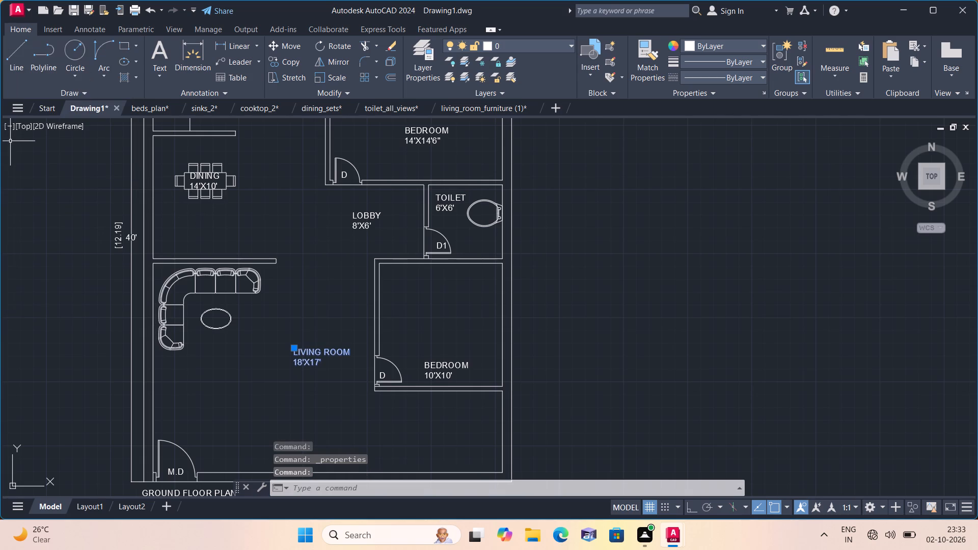
key(Escape)
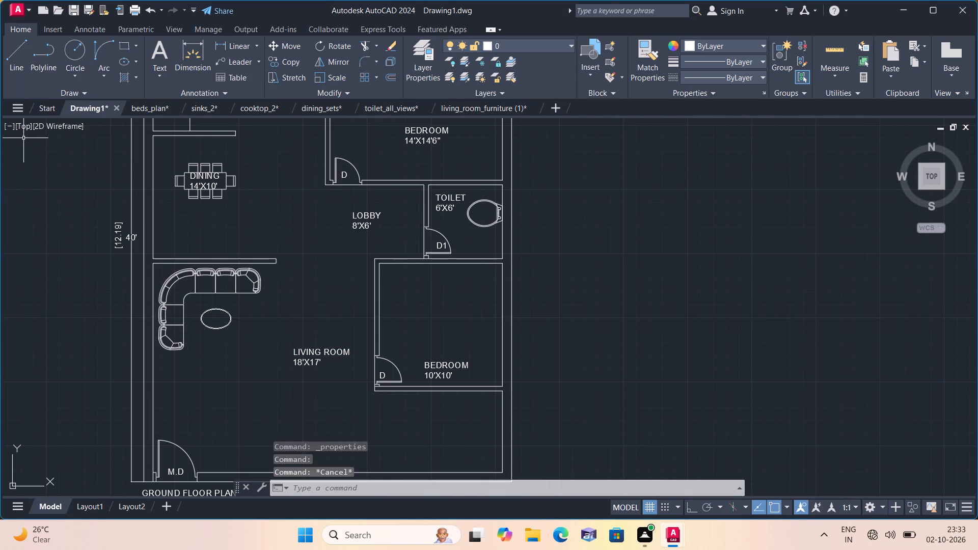
Move the LIVING ROOM 18'X17' label up and left, closer to the sofa and oval table.
scroll(375, 332, up, 1)
scroll(289, 361, up, 1)
middle_drag(282, 351, 292, 317)
click(279, 335)
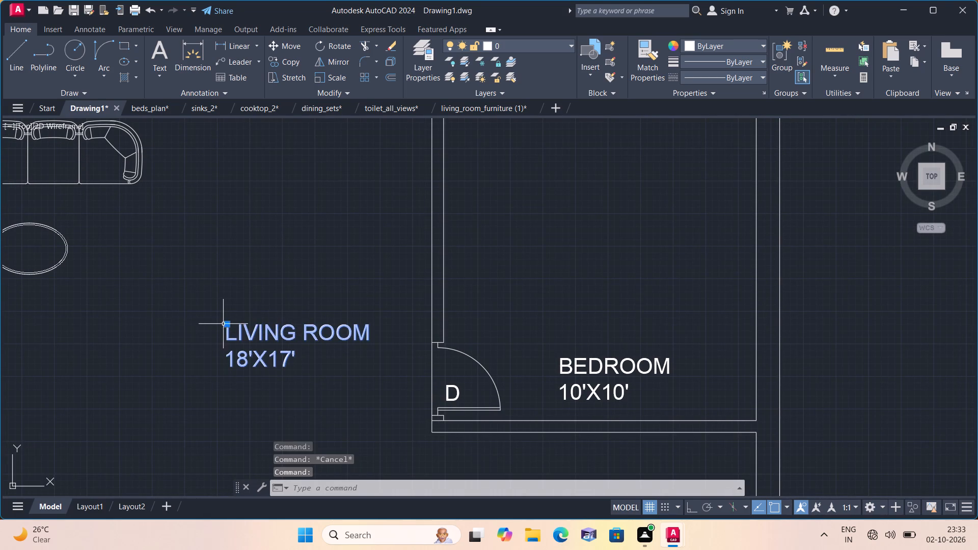
click(225, 325)
click(149, 259)
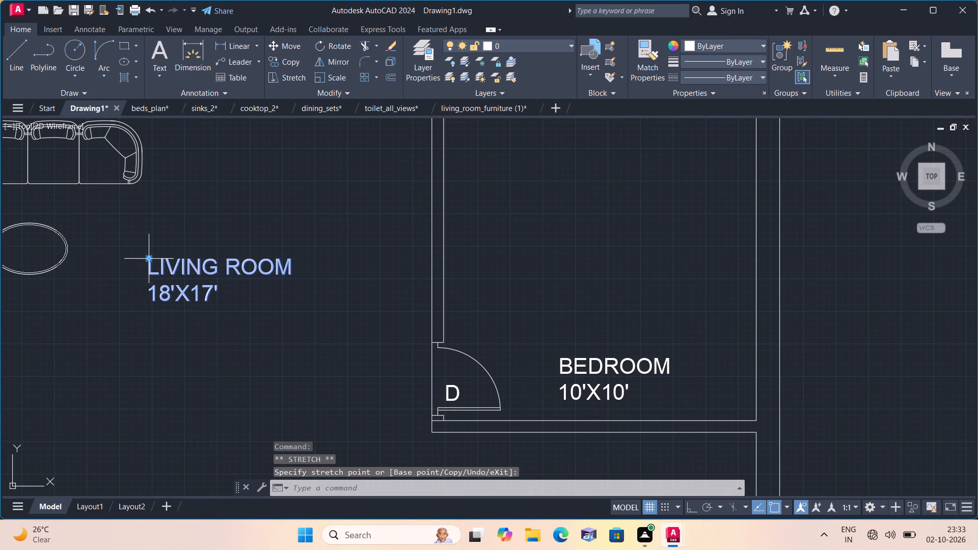
key(Escape)
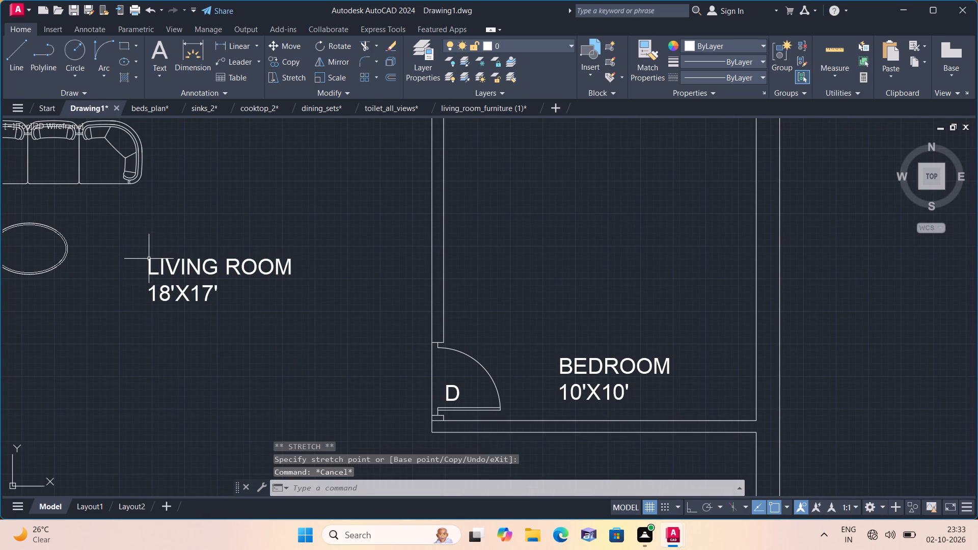
Copy the bed with its side tables from the 14'X14'6" bedroom into the 10'X10' bedroom, above its label.
scroll(202, 300, down, 2)
middle_drag(248, 332, 268, 450)
middle_drag(295, 288, 308, 349)
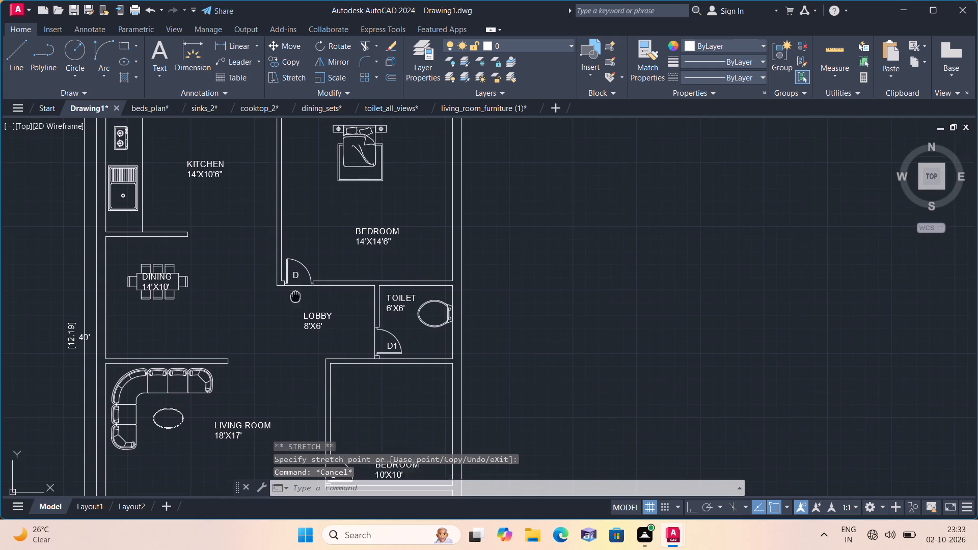
middle_drag(308, 349, 320, 410)
scroll(383, 293, up, 2)
drag(475, 328, 473, 322)
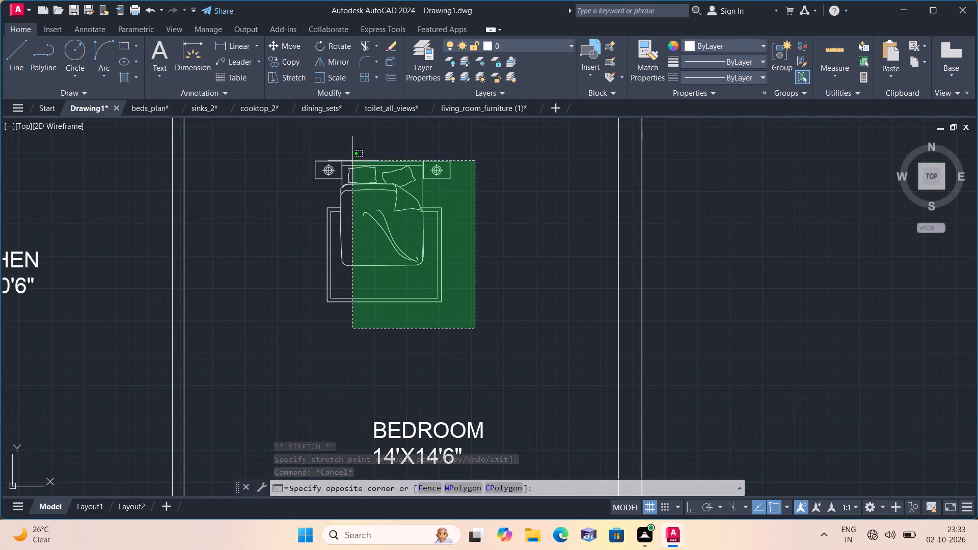
click(291, 137)
click(291, 63)
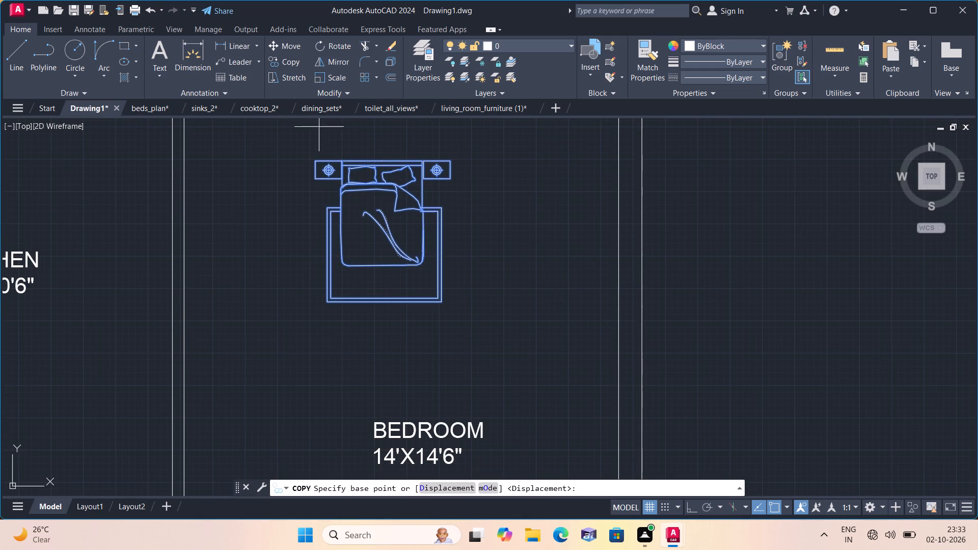
click(370, 203)
scroll(382, 240, down, 2)
middle_drag(399, 332, 412, 196)
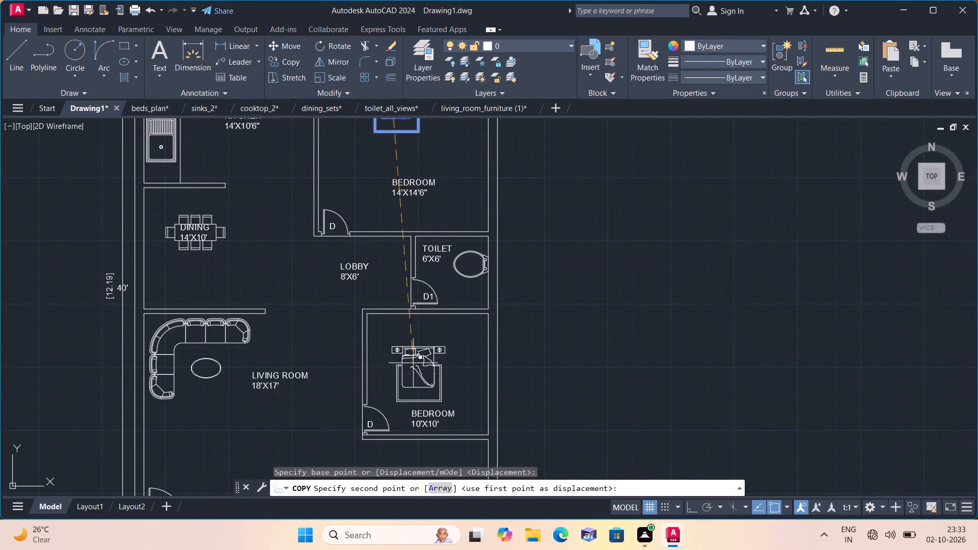
click(422, 345)
key(Escape)
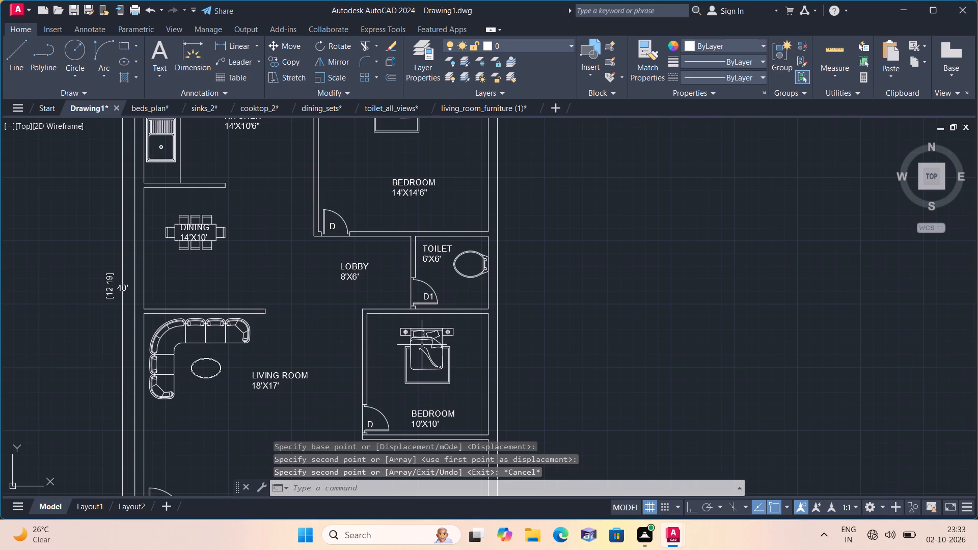
Rotate the complete WC fixture in the toilet to 270° using Ortho, so its back faces the lower wall.
scroll(436, 262, up, 1)
scroll(488, 259, up, 2)
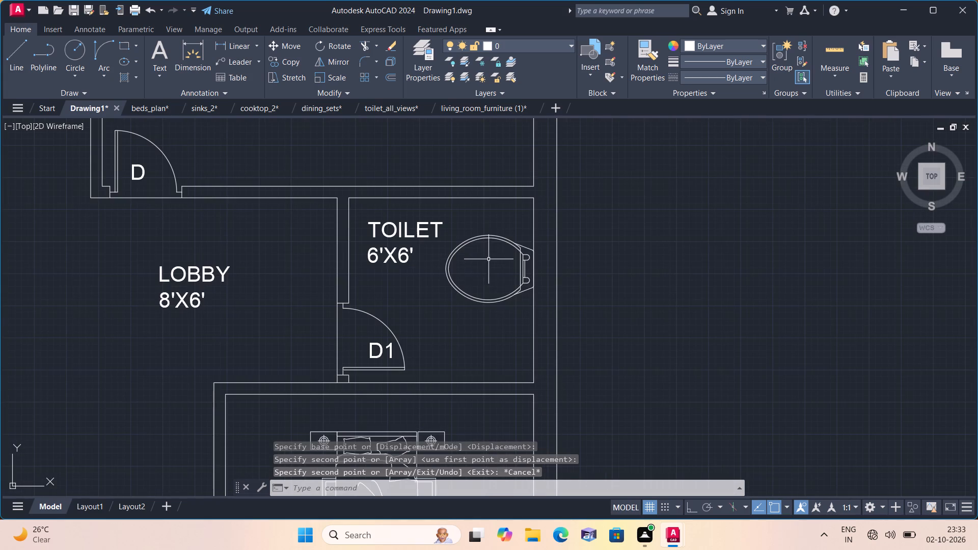
drag(504, 315, 501, 306)
click(474, 217)
scroll(503, 255, up, 2)
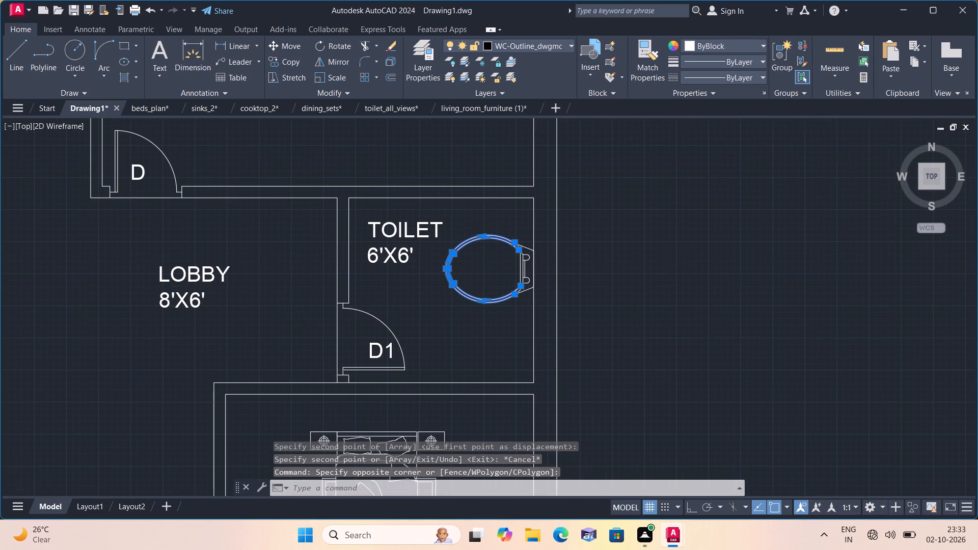
click(551, 351)
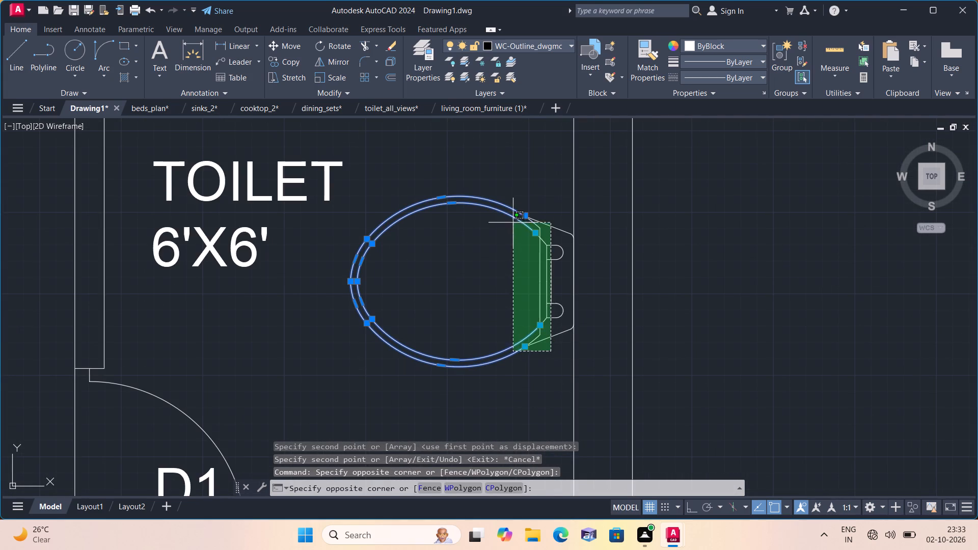
click(508, 210)
scroll(553, 306, up, 3)
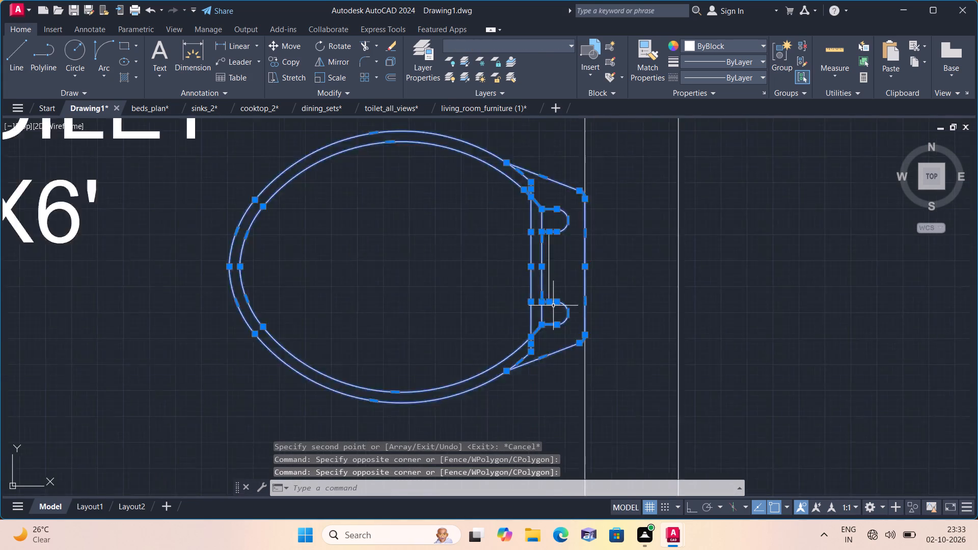
drag(556, 287, 551, 281)
click(493, 213)
scroll(493, 213, down, 3)
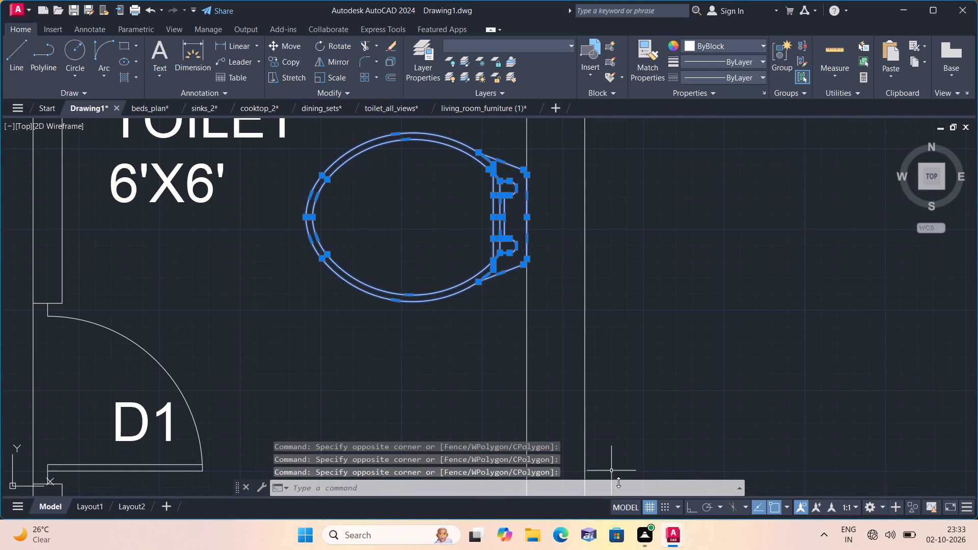
click(689, 505)
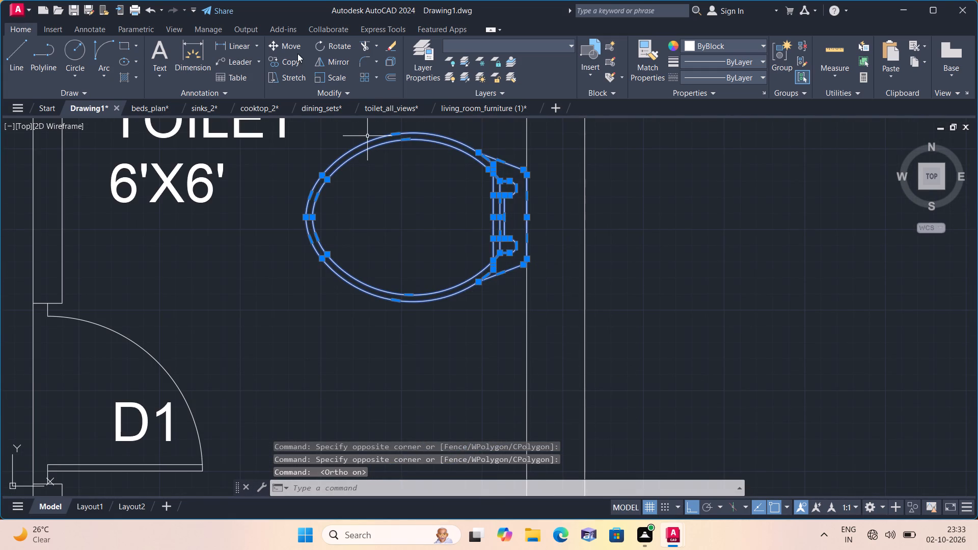
click(330, 45)
click(425, 223)
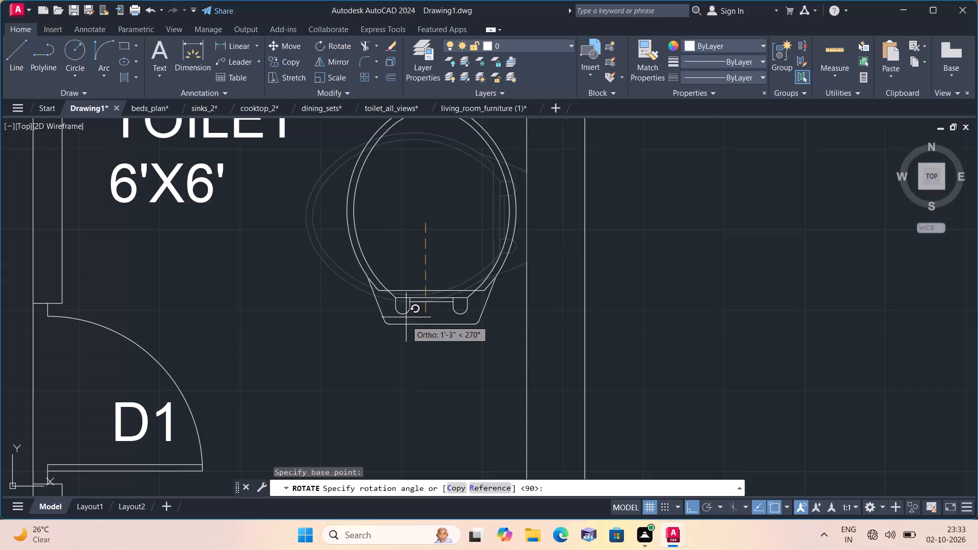
click(406, 322)
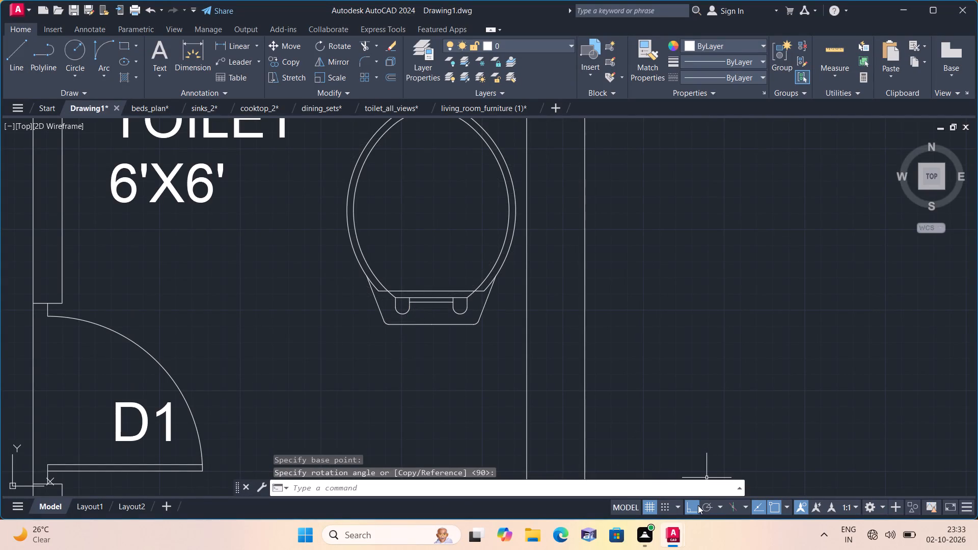
click(698, 505)
Move the whole WC fixture from the midpoint of its back edge down onto the toilet's lower wall, beside door D1.
click(506, 341)
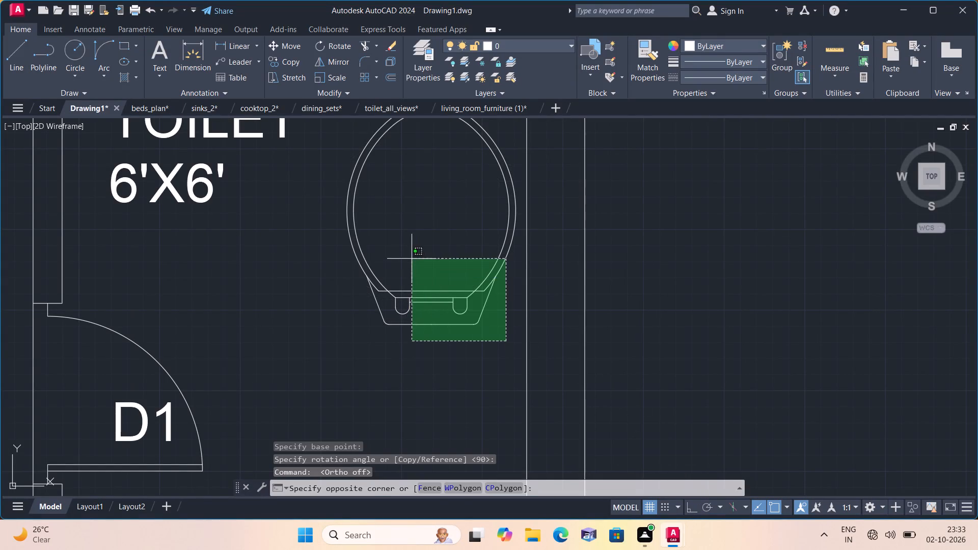
click(398, 253)
click(377, 261)
click(328, 217)
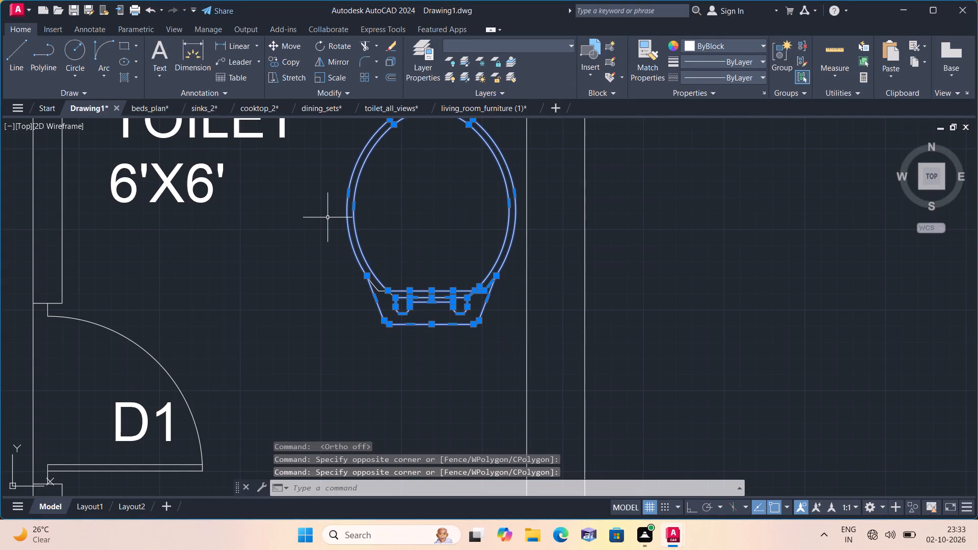
click(452, 354)
click(322, 227)
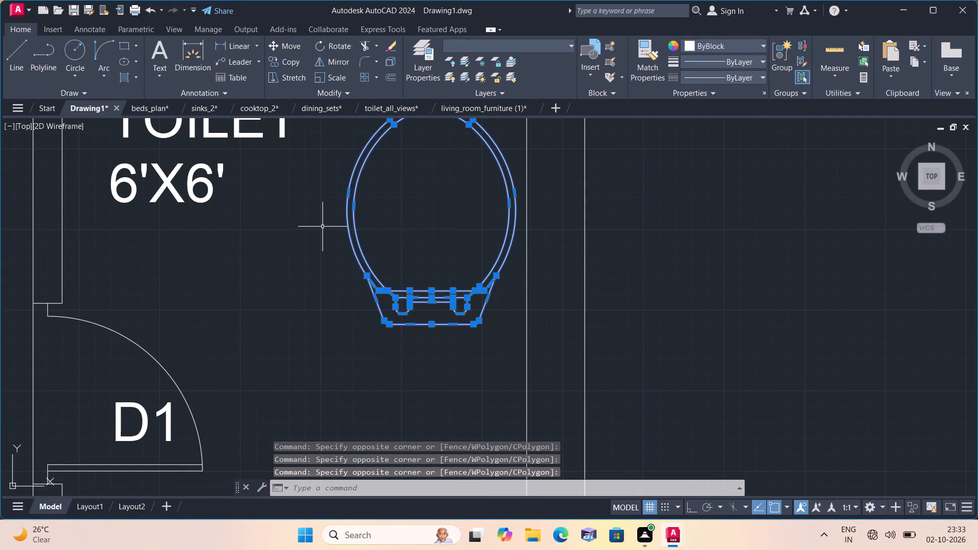
click(290, 43)
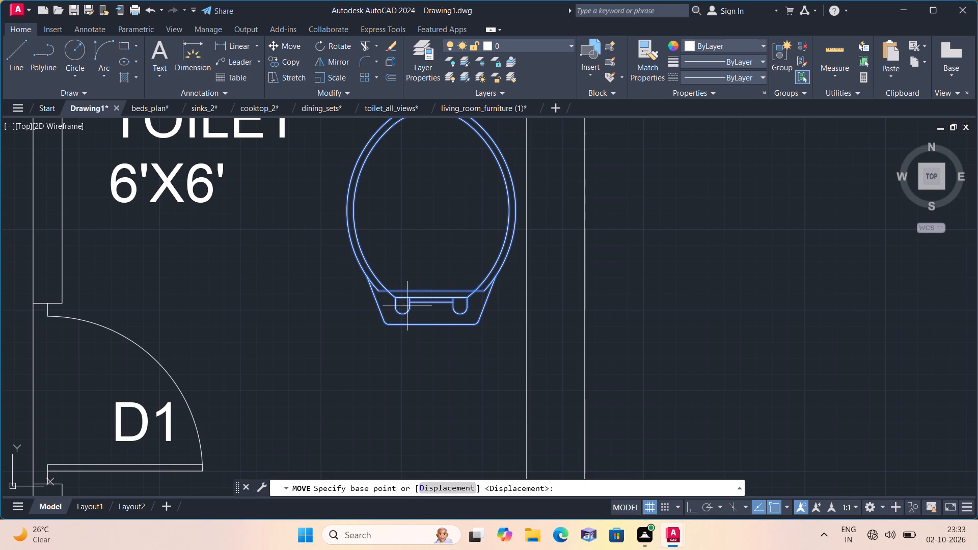
click(429, 324)
scroll(411, 377, down, 1)
middle_drag(411, 377, 421, 277)
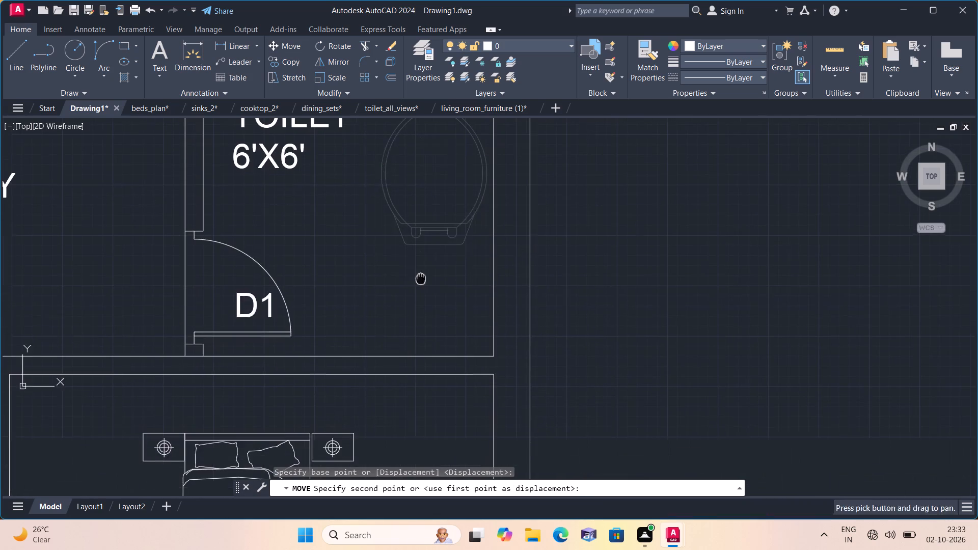
click(399, 351)
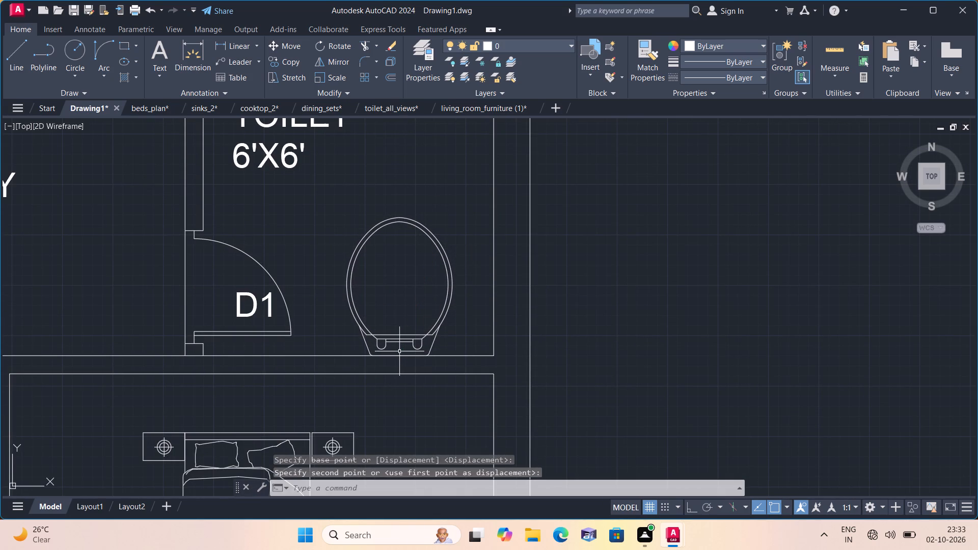
key(Escape)
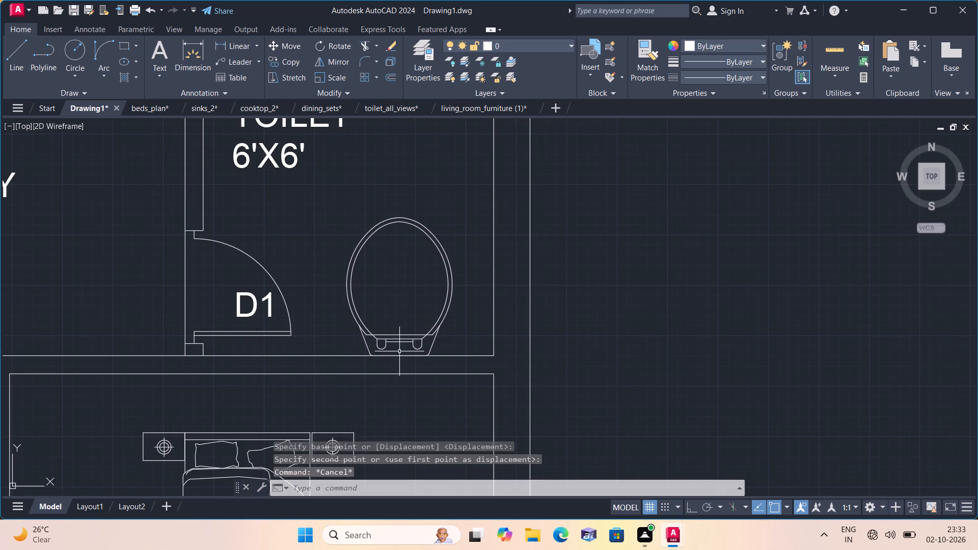
Create a new layer in the drawing and set its color to index color 40.
scroll(413, 354, down, 2)
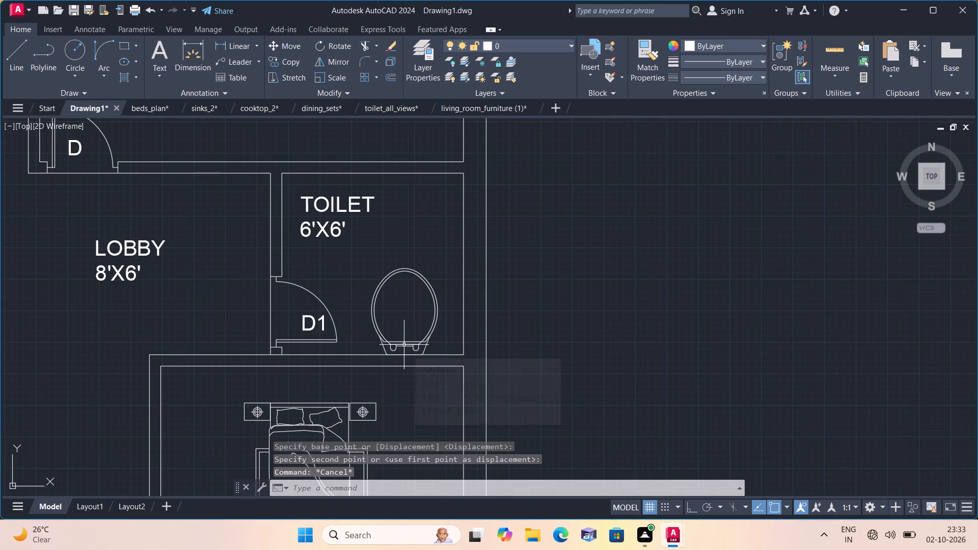
middle_drag(359, 315, 374, 366)
scroll(378, 369, down, 1)
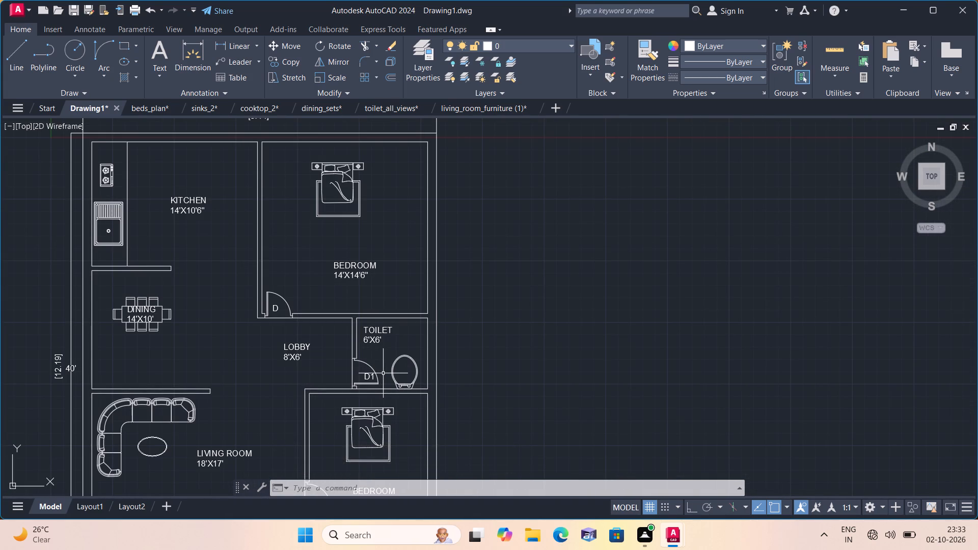
scroll(383, 373, down, 1)
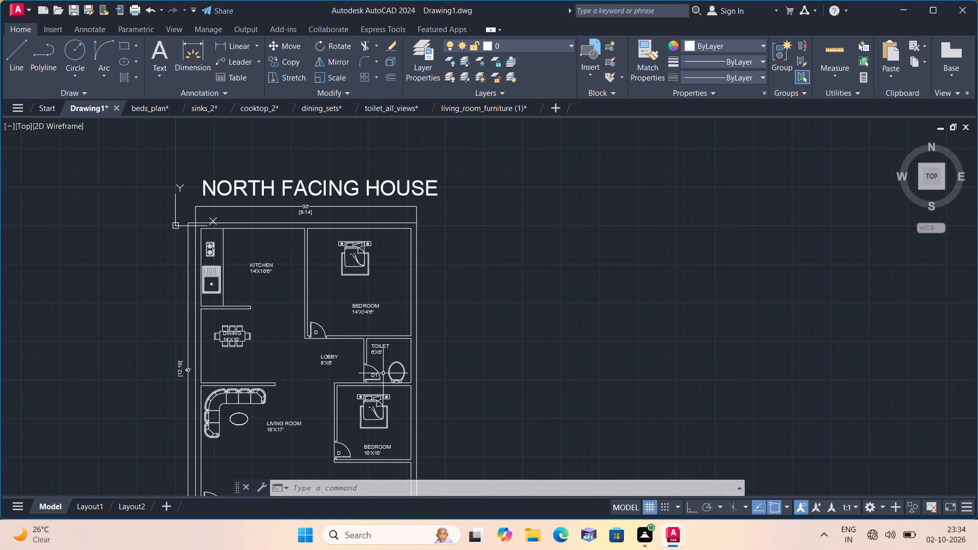
scroll(383, 373, up, 1)
click(421, 55)
right_click(346, 161)
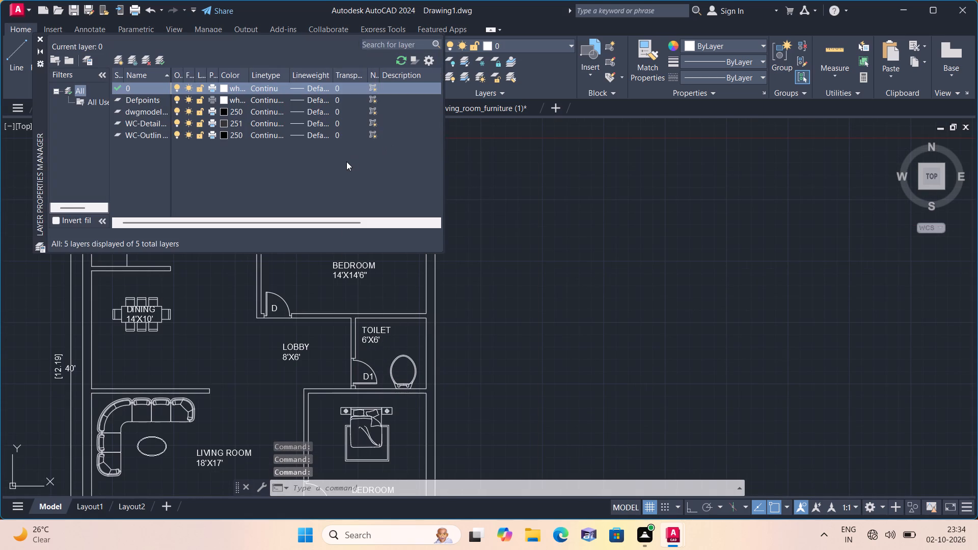
click(383, 213)
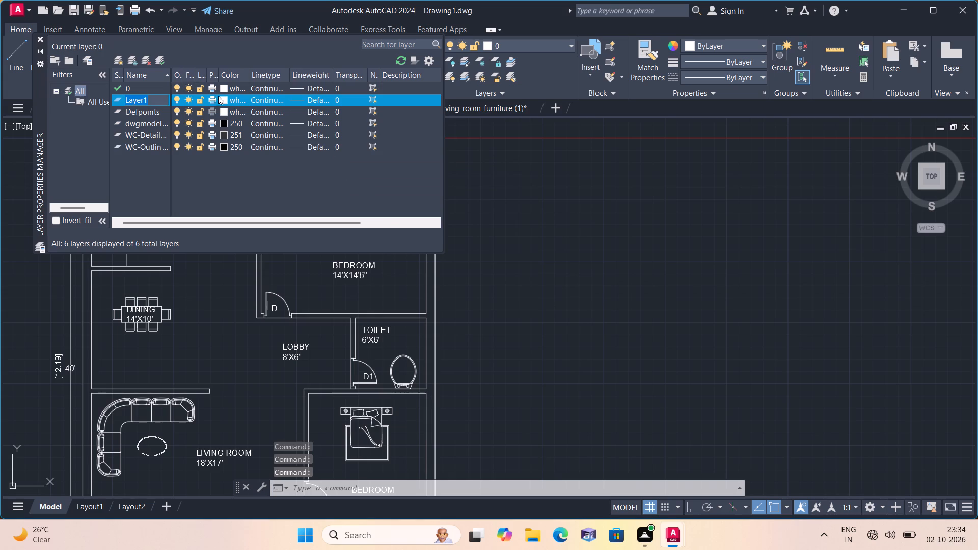
click(225, 102)
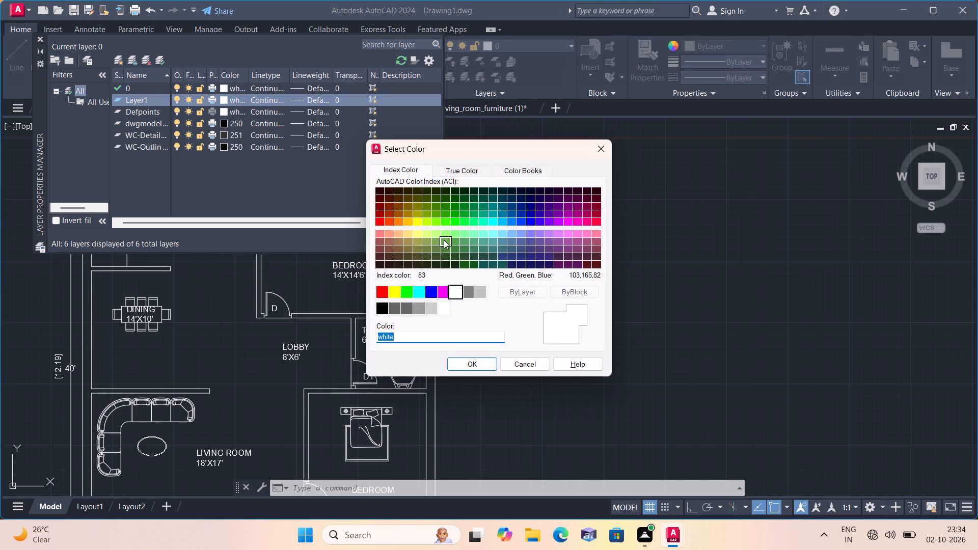
click(409, 224)
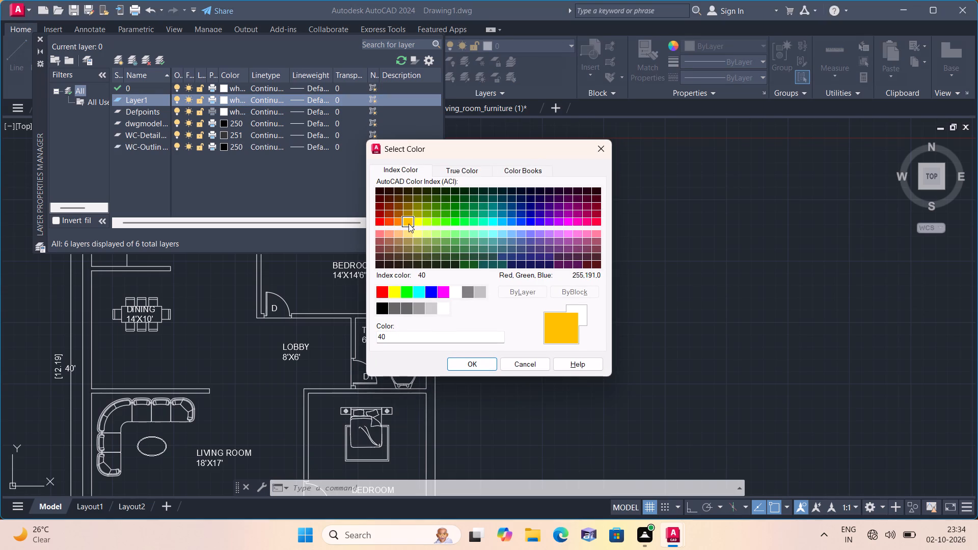
click(476, 366)
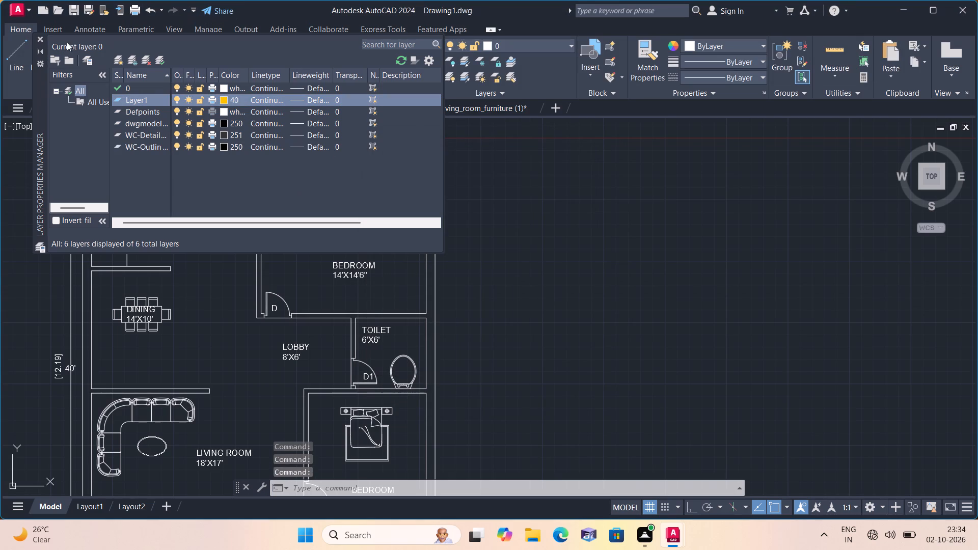
click(36, 37)
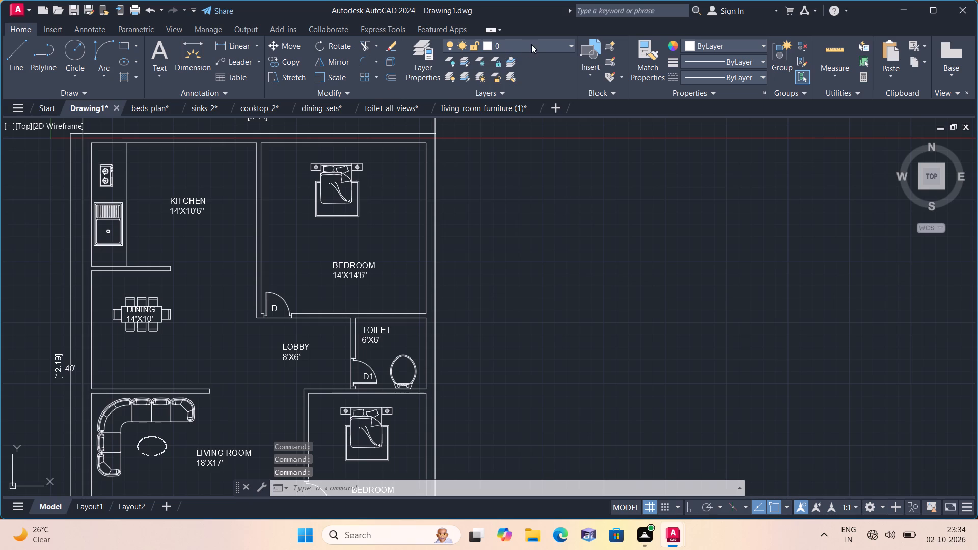
Make the new color 40 layer, Layer1, the current layer.
click(531, 44)
click(530, 107)
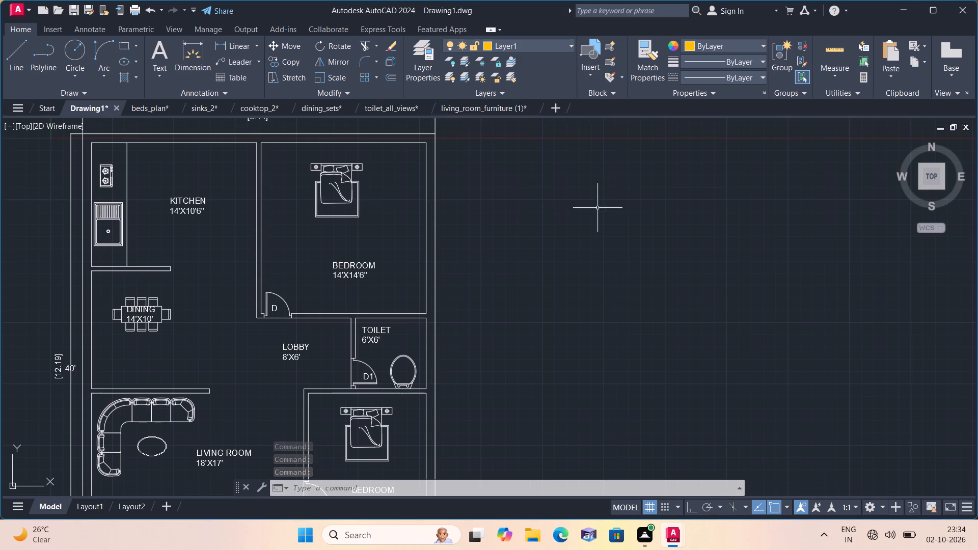
With Ortho on, draw a vertical 5' by 9" rectangle of lines outside the plan, east of the 14'X14'6" bedroom.
click(700, 507)
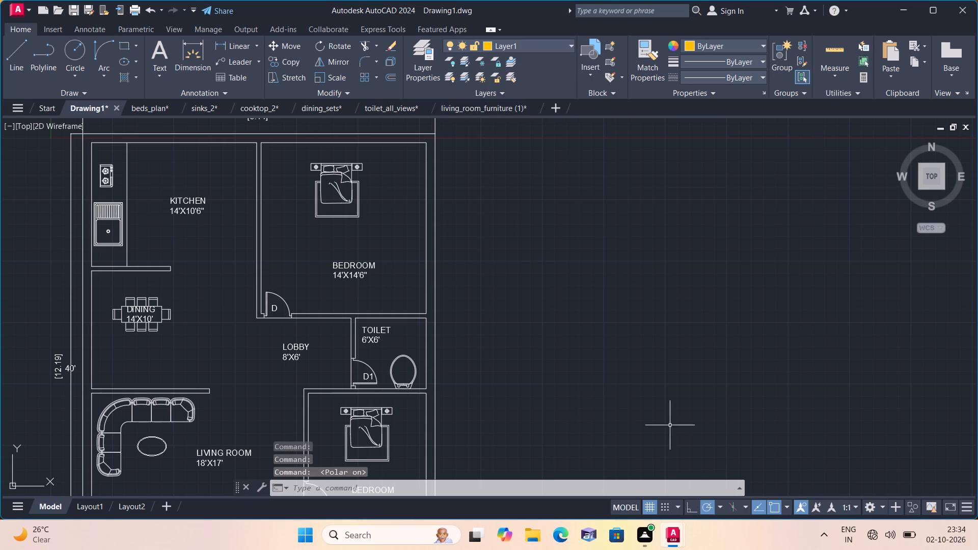
click(688, 508)
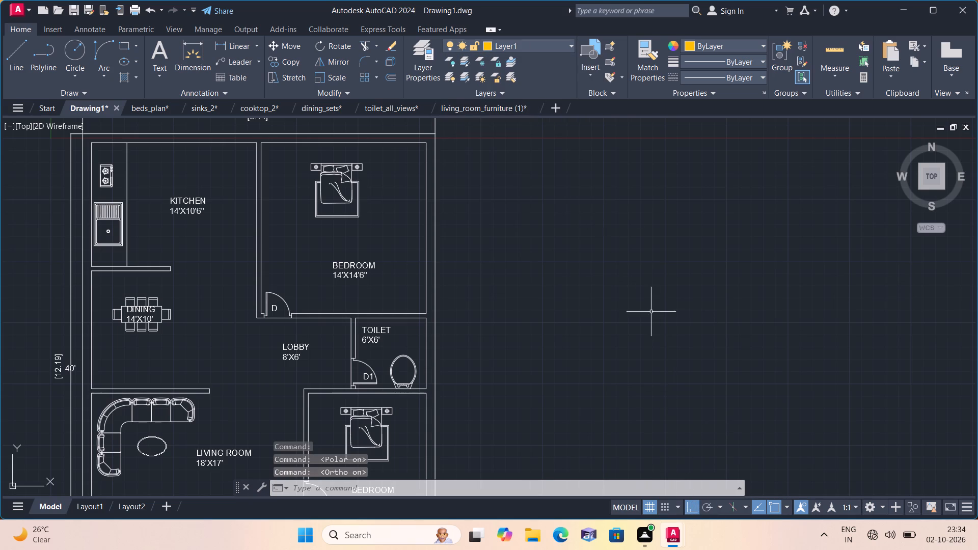
key(l)
key(space)
click(606, 227)
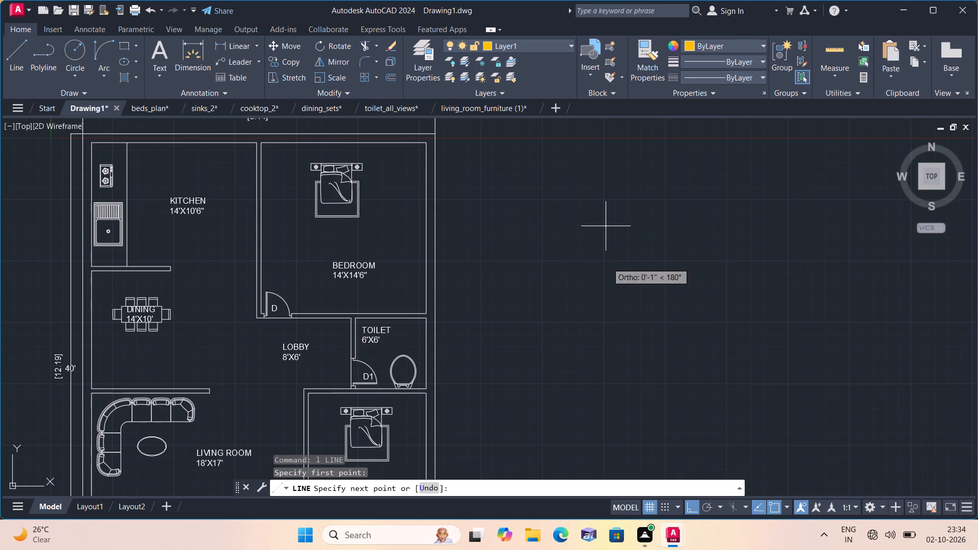
text(5')
key(space)
text(9")
key(space)
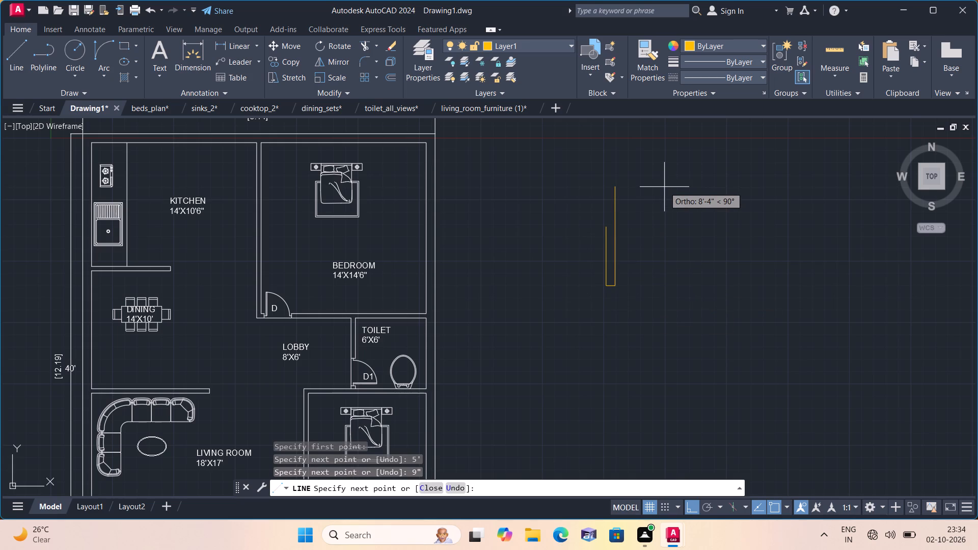
text(5')
key(space)
scroll(610, 225, up, 1)
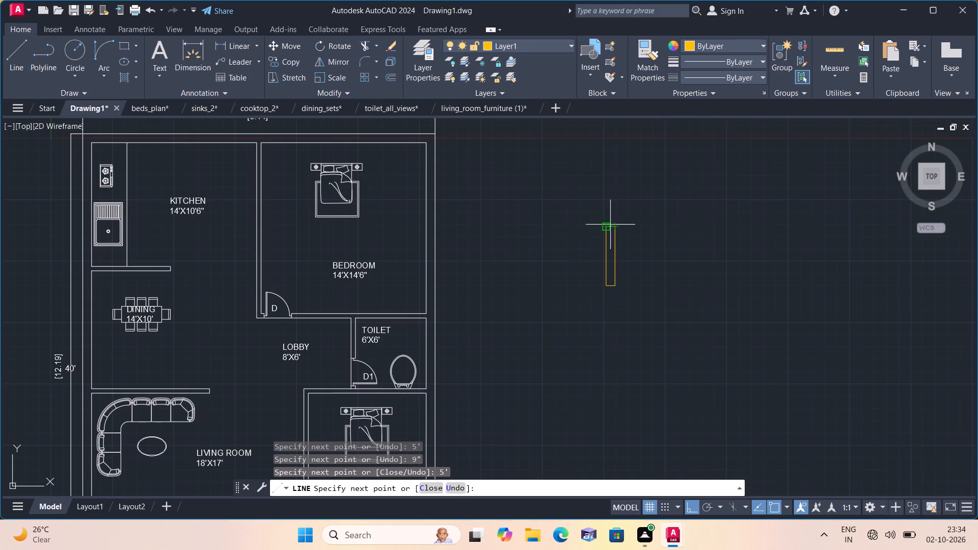
click(603, 229)
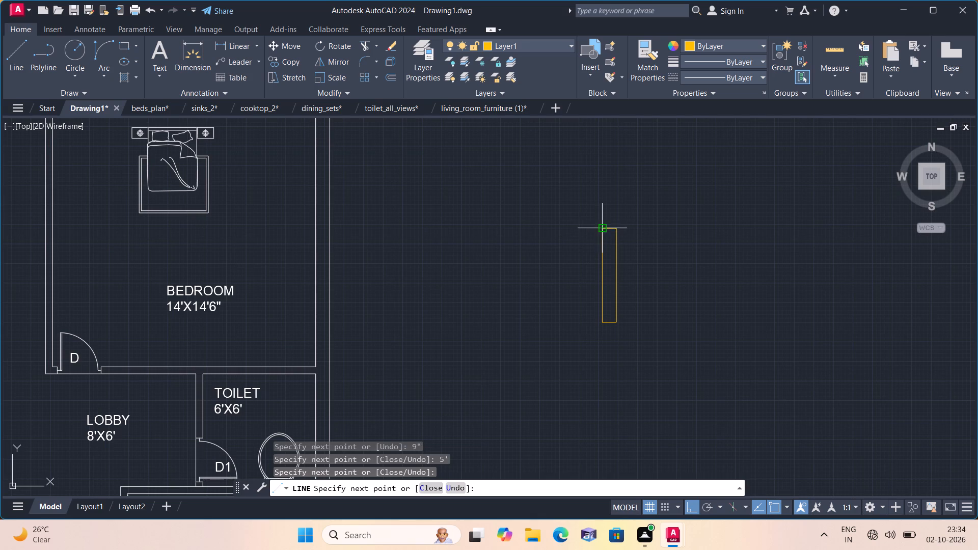
key(space)
Draw a vertical centre line in the 5' by 9" rectangle, between the midpoints of its short edges.
scroll(608, 235, up, 2)
key(space)
click(610, 216)
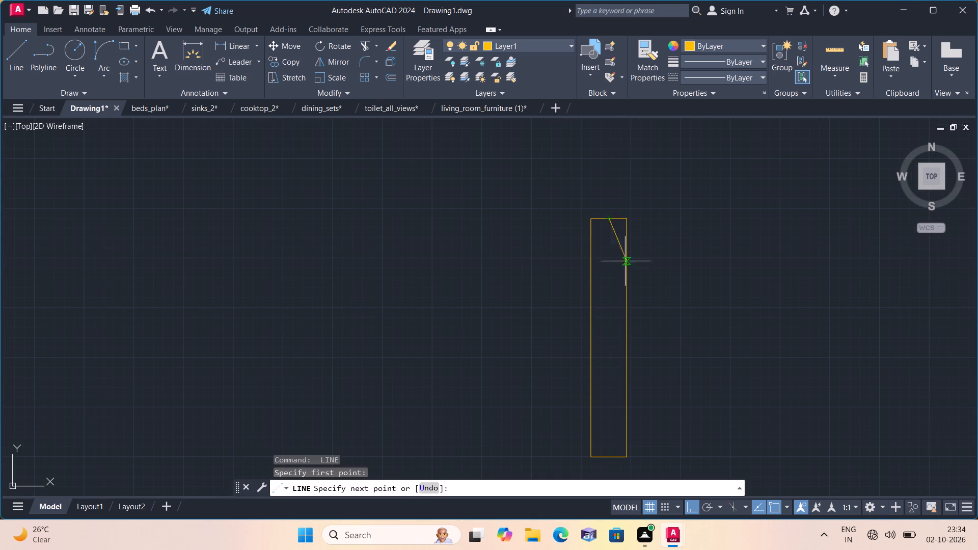
click(611, 457)
key(space)
Draw a vertical 2' by 9" rectangle of lines between the house plan and the 5' rectangle.
middle_drag(622, 428, 641, 324)
scroll(619, 426, down, 1)
key(space)
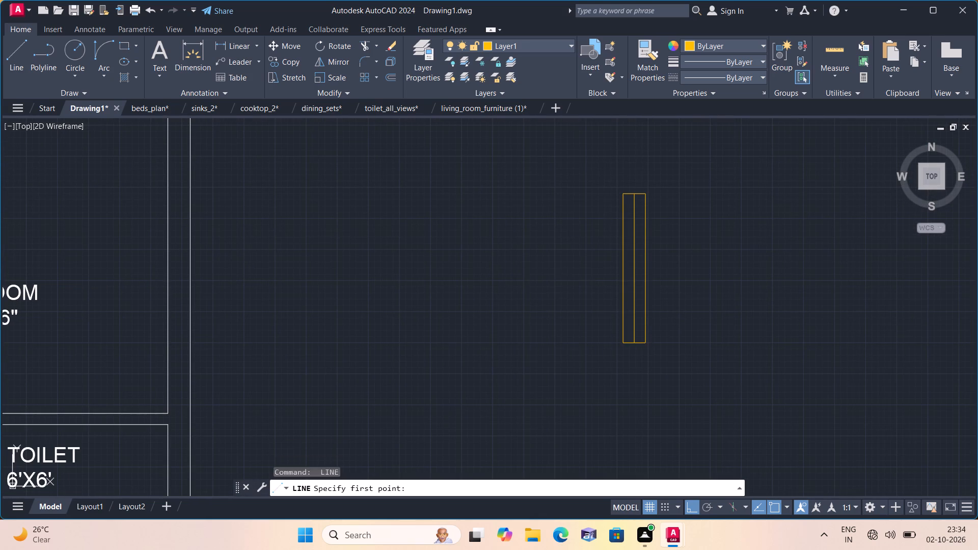
click(500, 267)
text(2')
key(space)
text(9")
key(space)
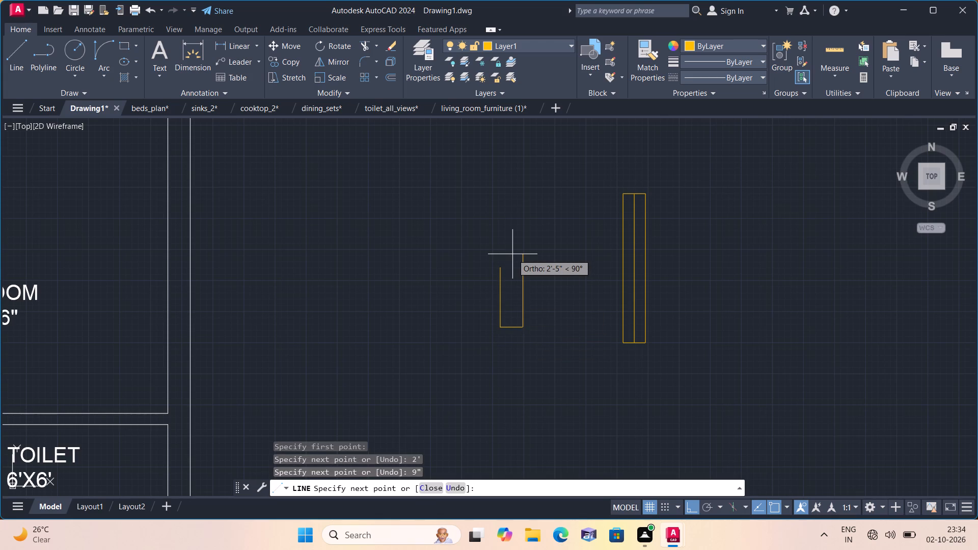
text(2')
key(space)
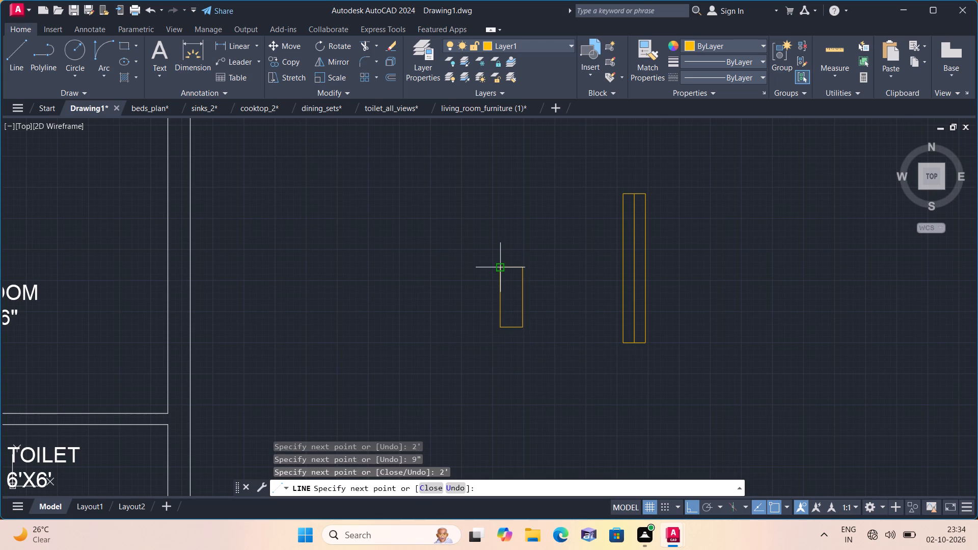
click(500, 269)
key(space)
Draw a vertical centre line in the 2' by 9" rectangle, between the midpoints of its short edges.
key(space)
click(510, 268)
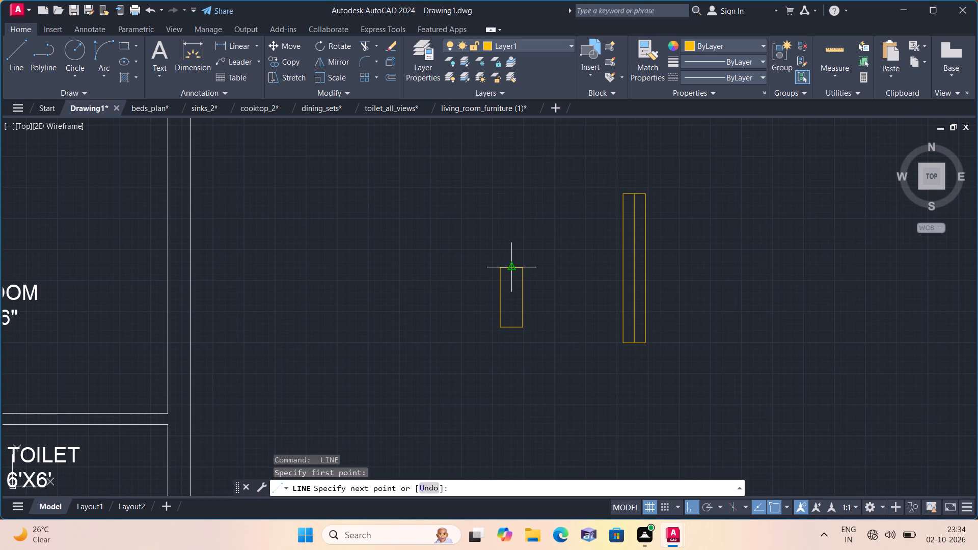
click(512, 325)
key(space)
Draw a vertical 3' by 9" rectangle of lines just below the 2' rectangle.
middle_drag(528, 361, 525, 359)
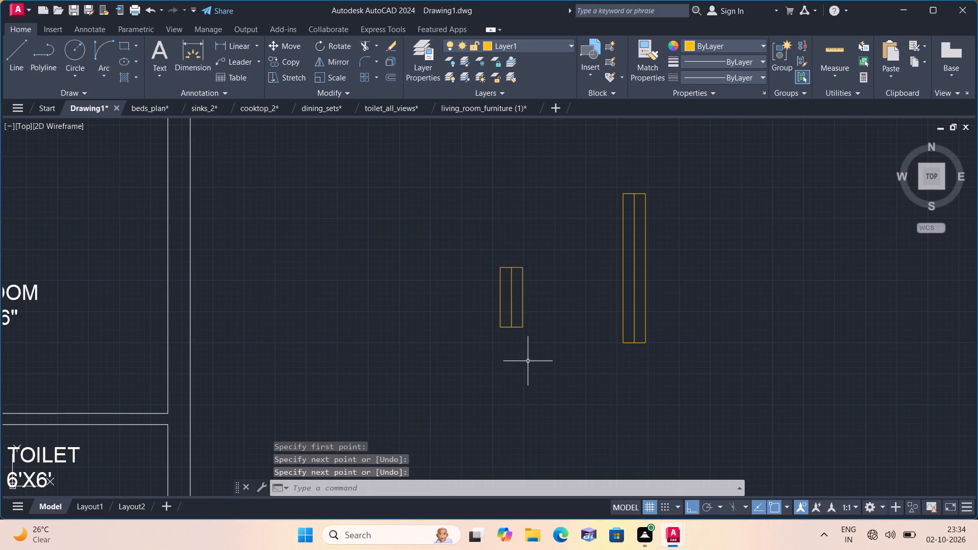
middle_drag(525, 359, 527, 266)
key(space)
drag(526, 272, 528, 284)
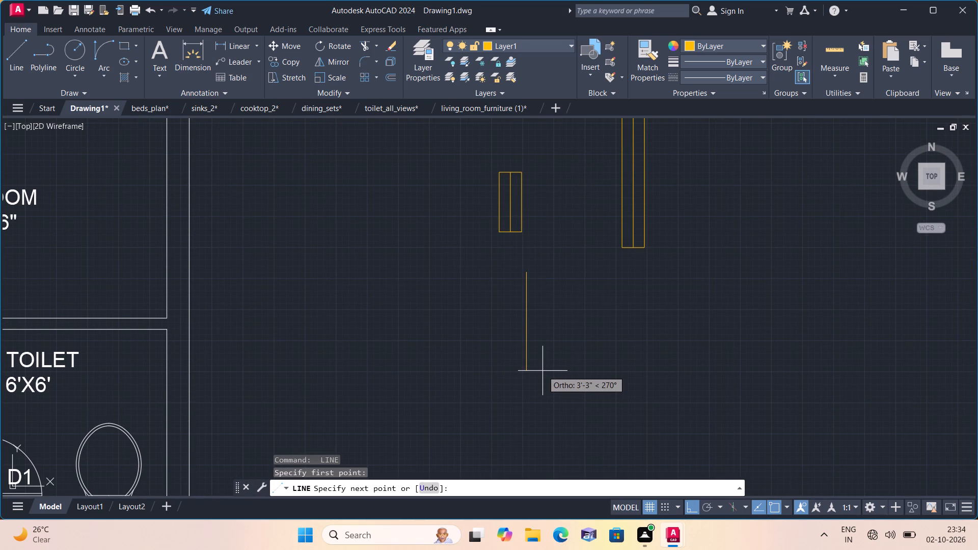
text(3')
key(space)
text(9")
key(space)
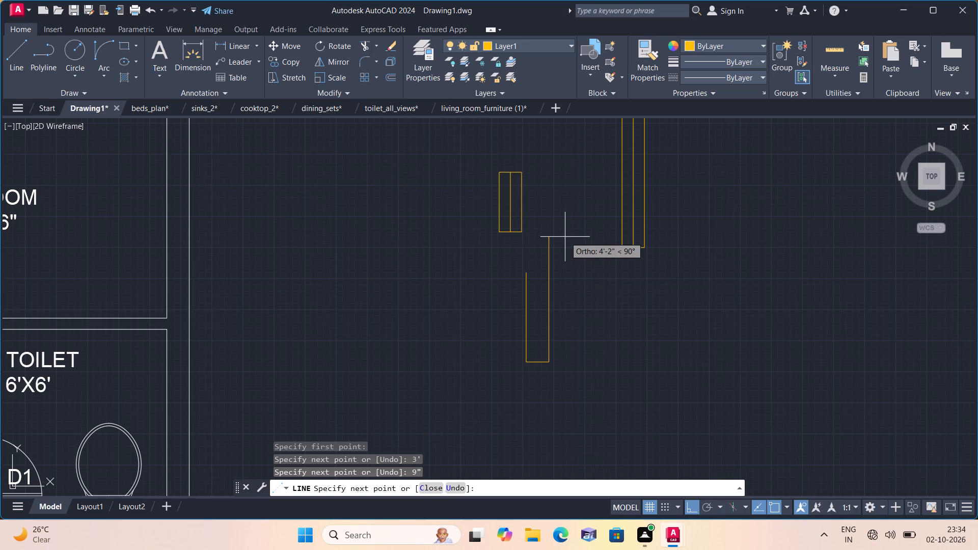
text(3')
key(space)
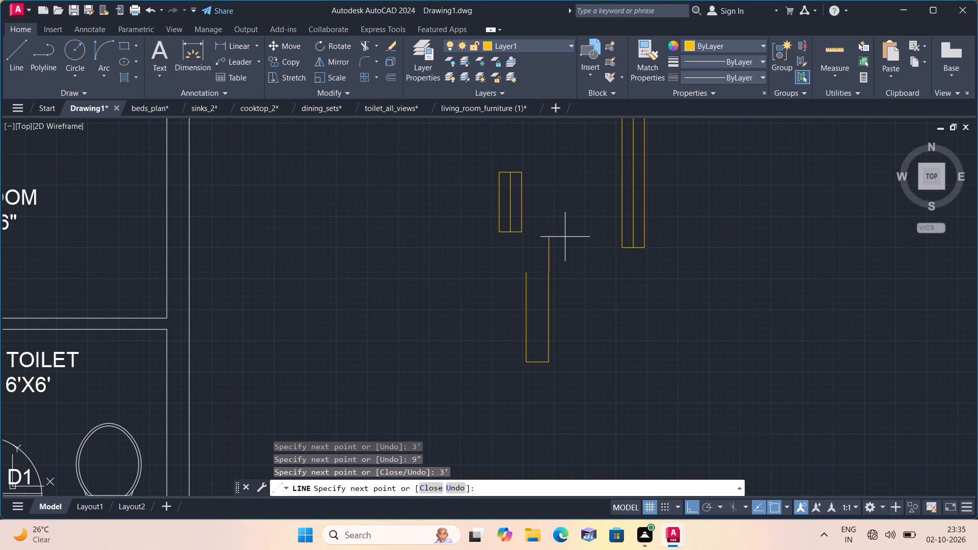
click(523, 272)
key(space)
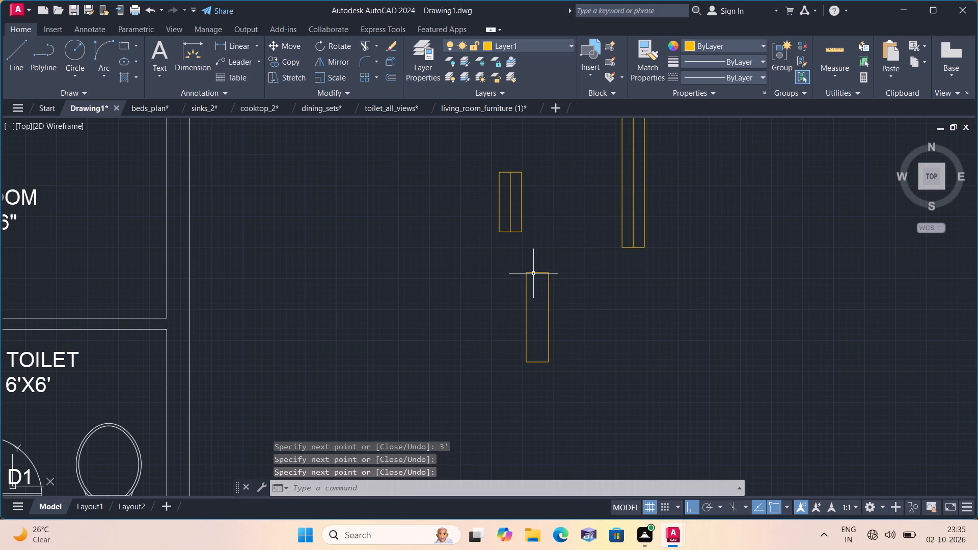
Draw a vertical centre line in the 3' by 9" rectangle, between the midpoints of its short edges.
key(space)
click(535, 273)
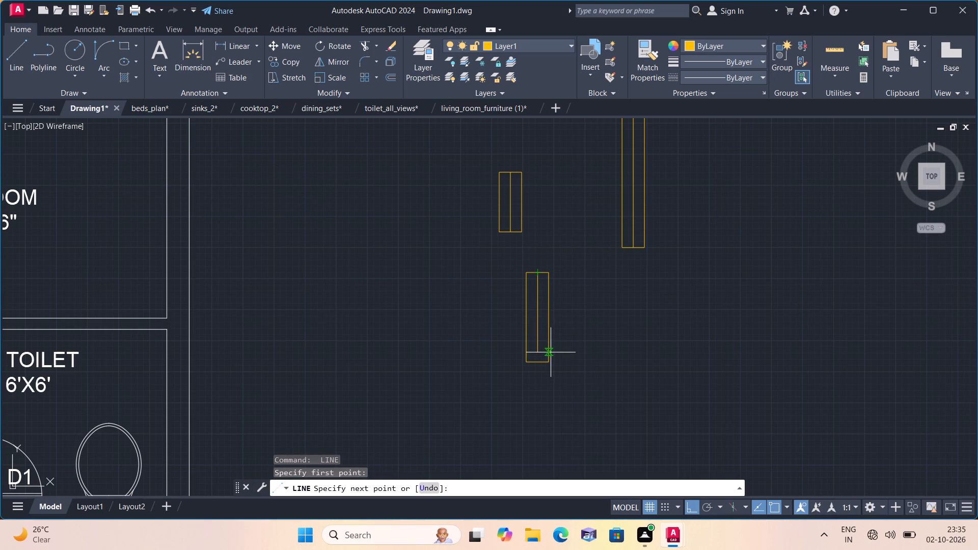
click(537, 359)
key(space)
Draw a horizontal 5' by 9" rectangle of lines below the vertical 3' window symbol, offset toward the east.
middle_drag(575, 352, 544, 276)
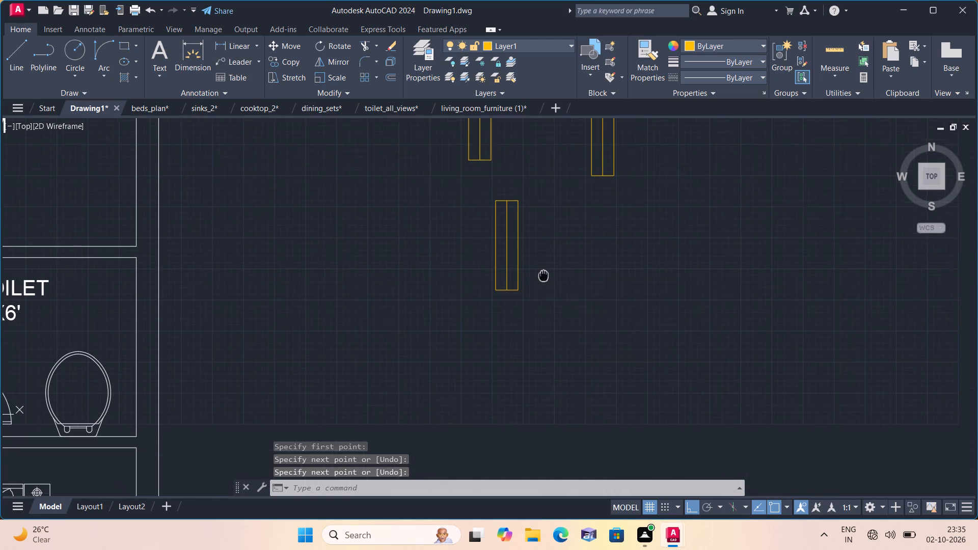
key(space)
click(592, 307)
text(5')
key(space)
text(9")
key(space)
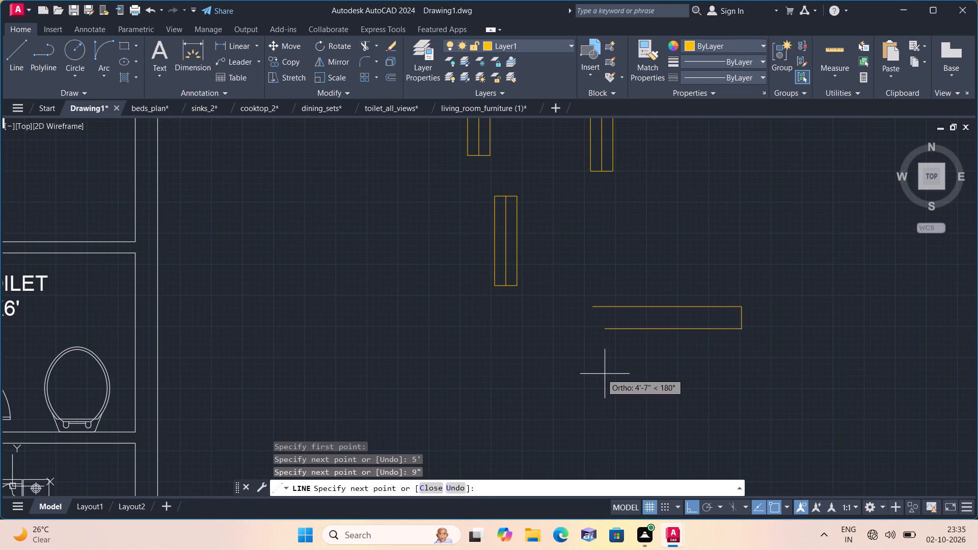
text(')
key(space)
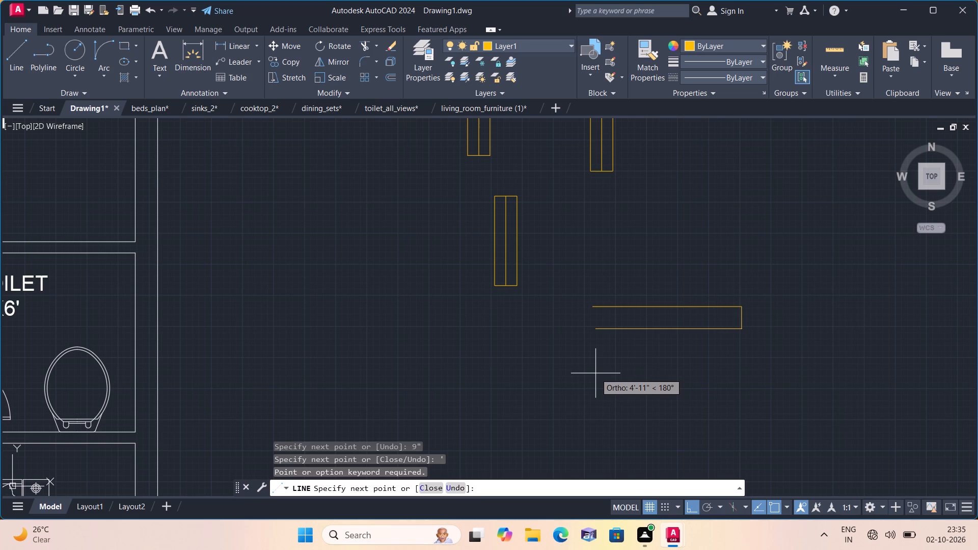
key(Escape)
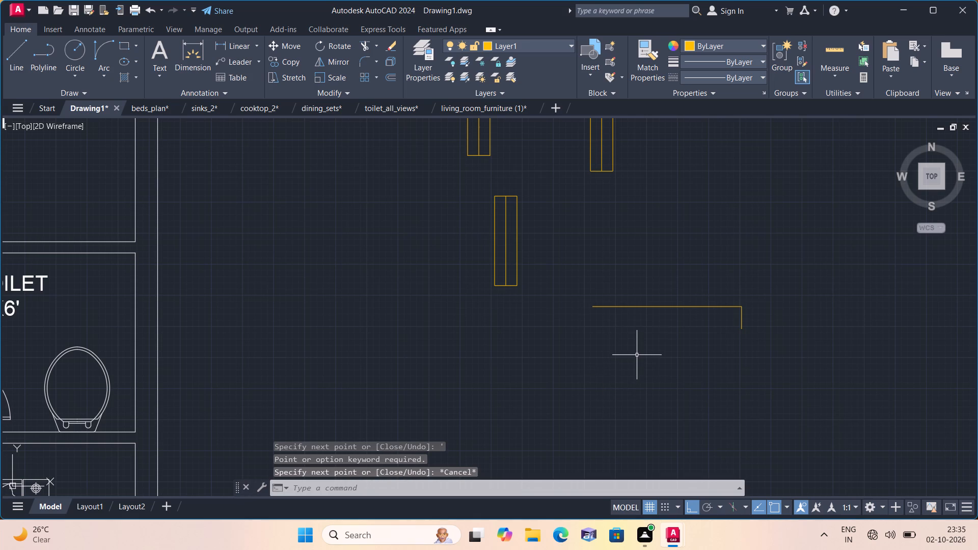
text(l)
key(space)
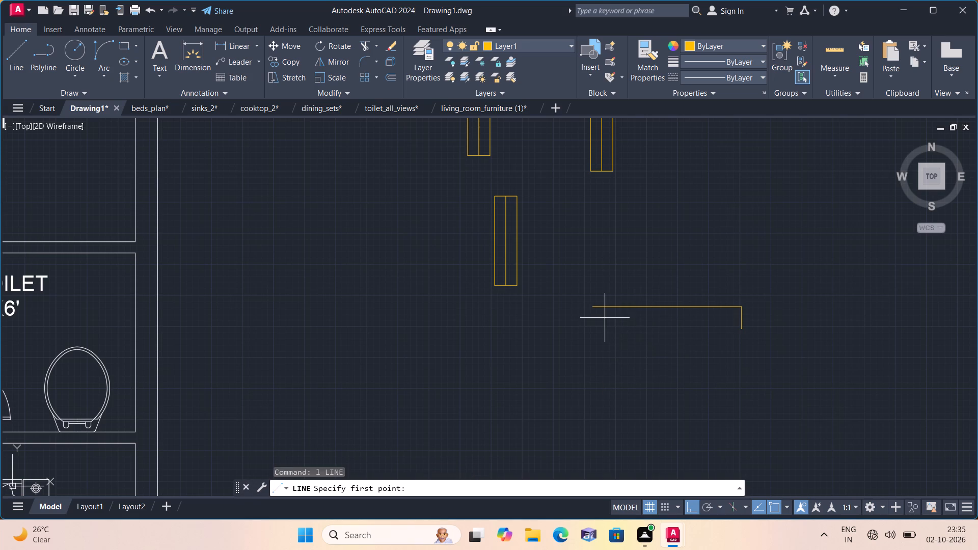
click(594, 306)
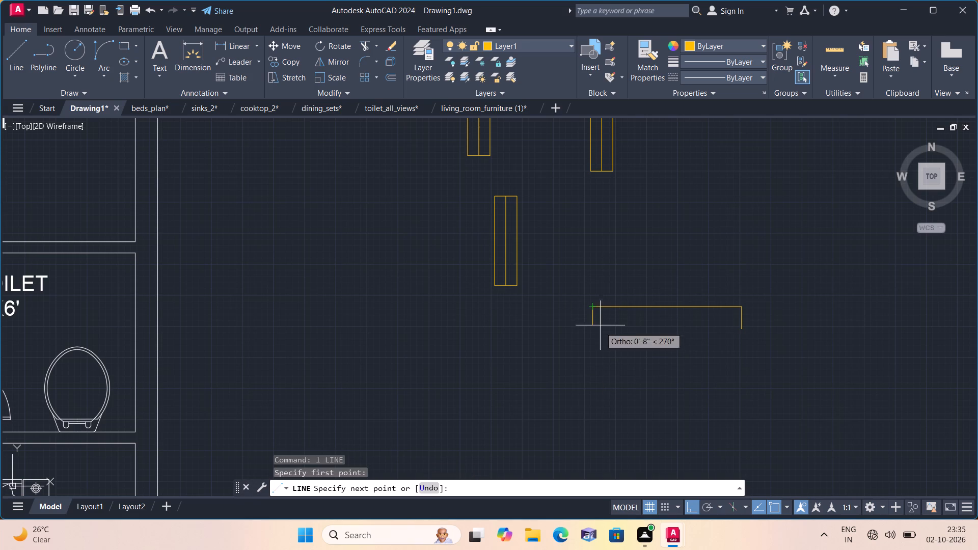
text(9")
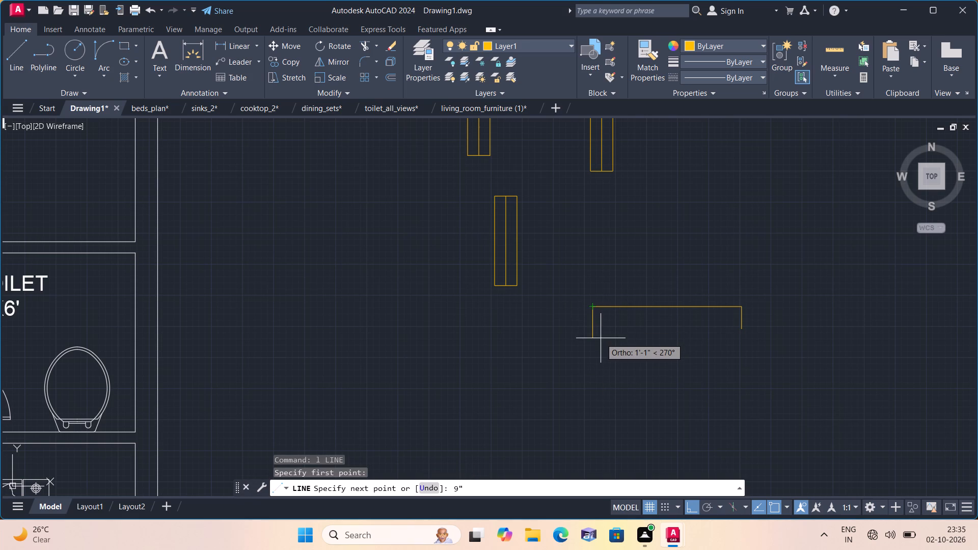
key(space)
text(5')
key(space)
key(Escape)
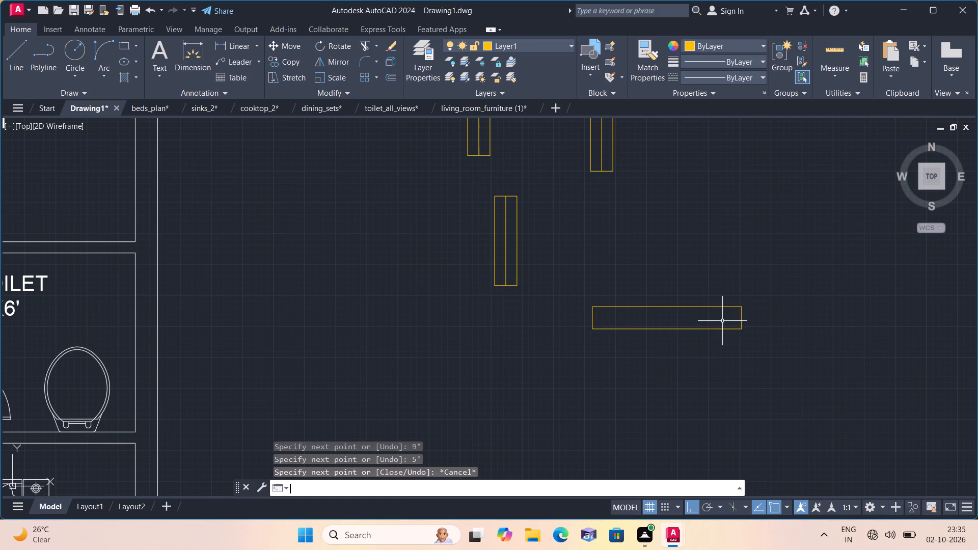
Draw a horizontal centre line in the 5' by 9" rectangle, between the midpoints of its short edges.
key(space)
scroll(641, 329, up, 2)
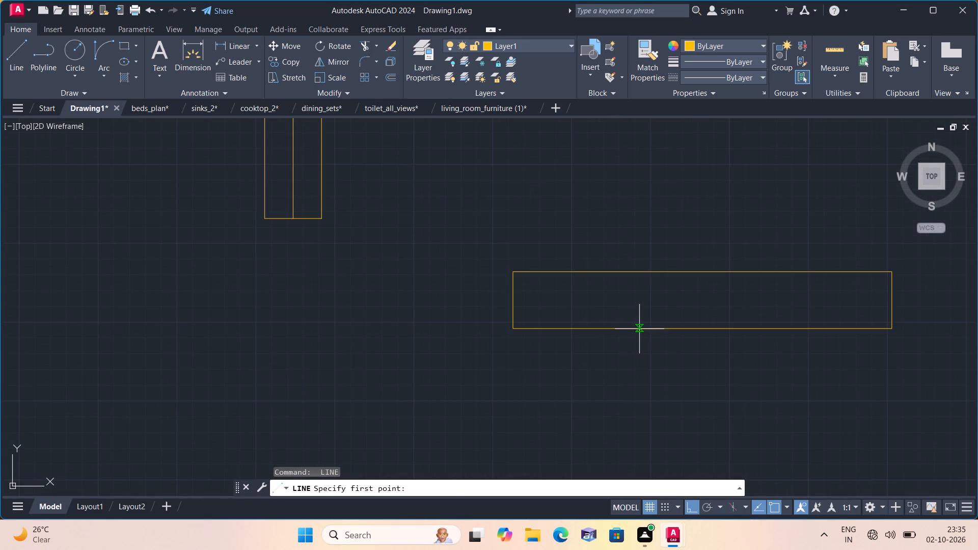
scroll(646, 332, up, 1)
scroll(654, 259, down, 2)
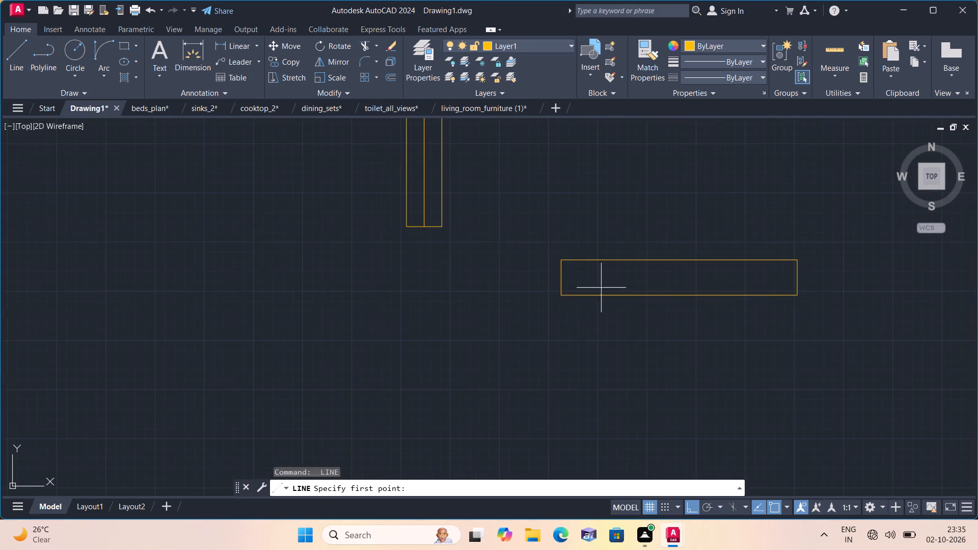
click(559, 278)
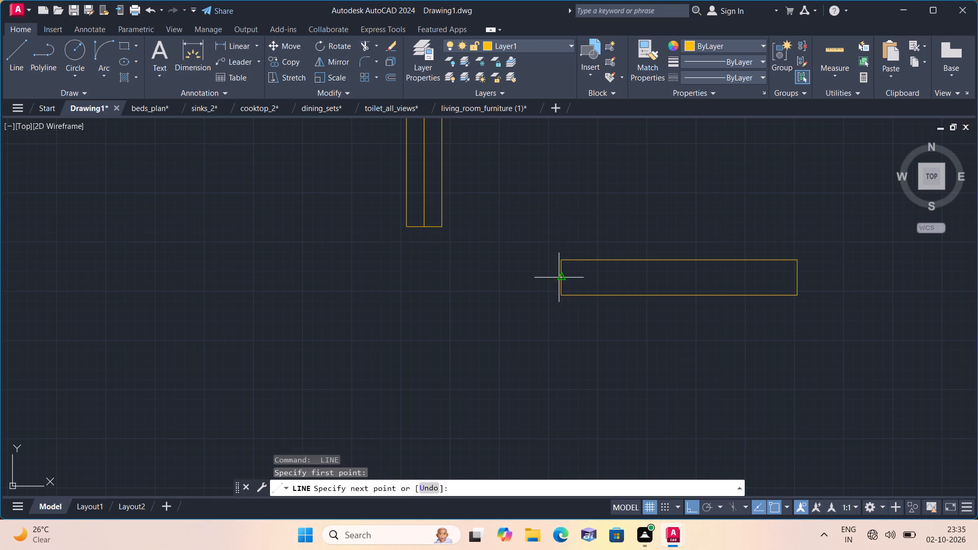
click(797, 276)
key(space)
Draw a horizontal 3' by 9" rectangle of lines below and to the west of the horizontal 5' window symbol.
scroll(800, 280, down, 2)
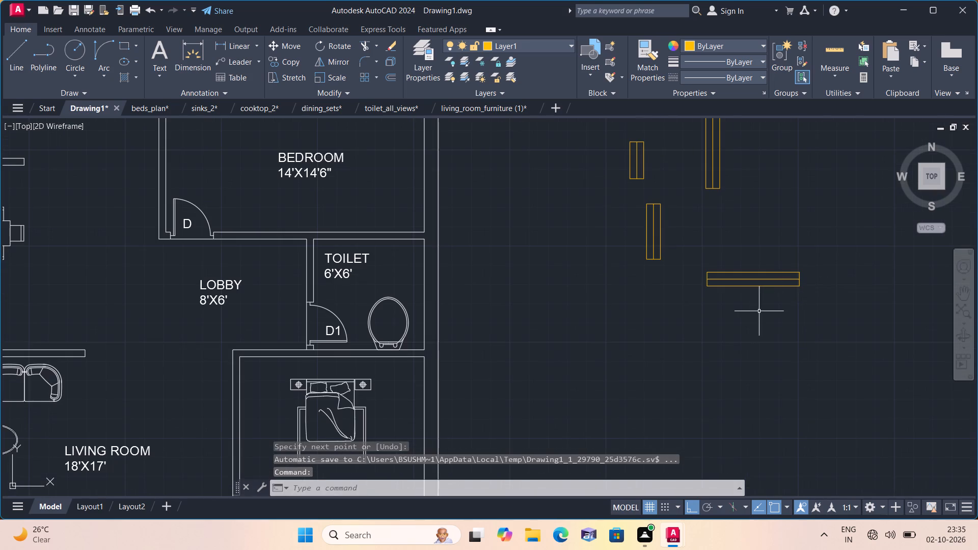
key(space)
click(612, 346)
text(3')
key(space)
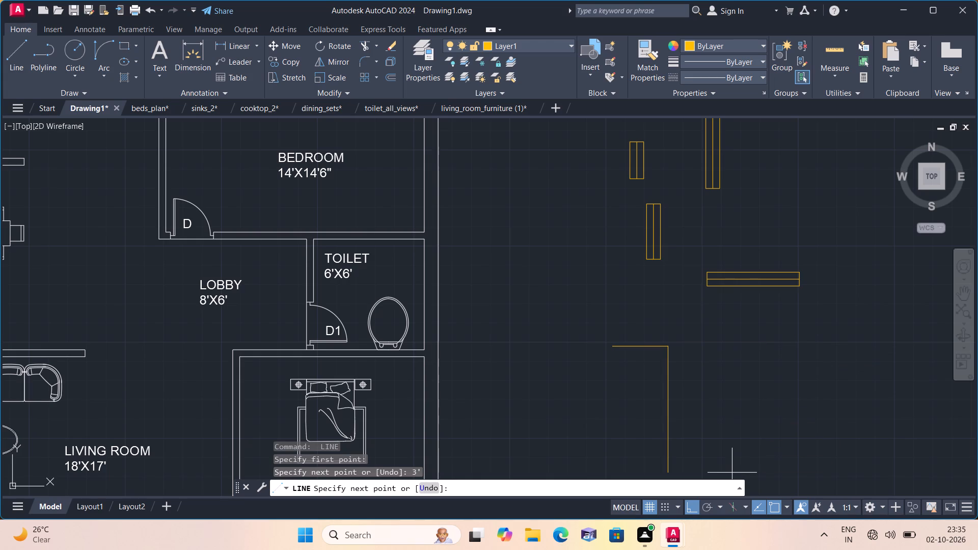
text(9")
key(space)
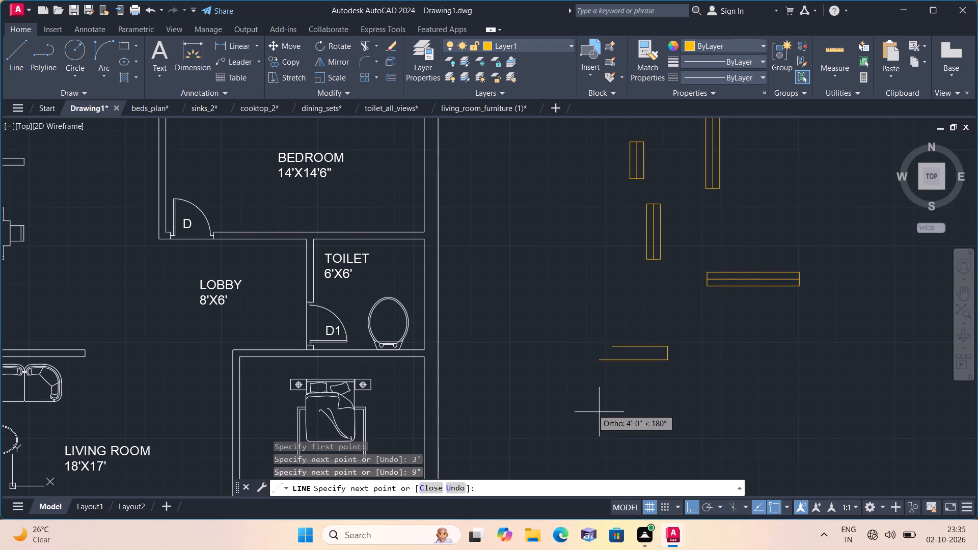
text(3')
key(space)
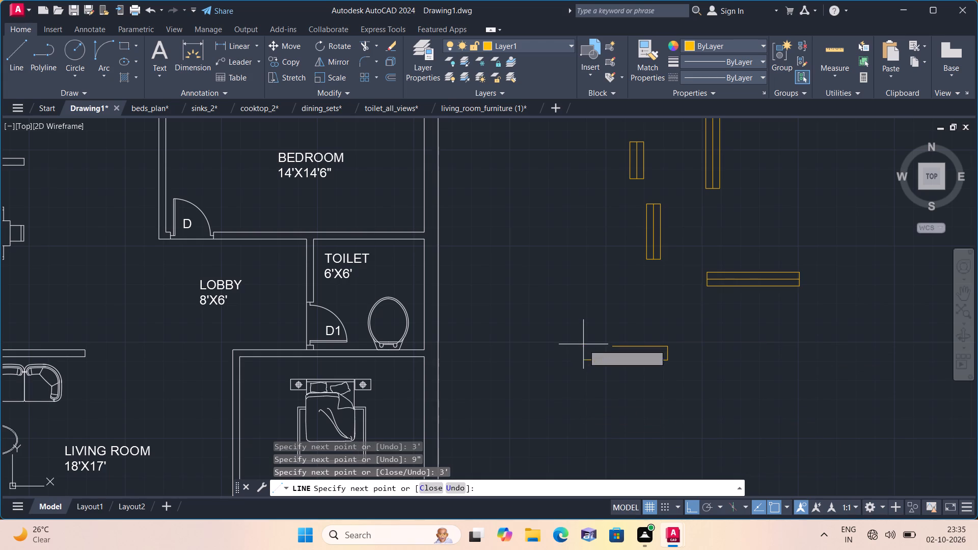
click(609, 346)
key(space)
Draw a horizontal centre line in the horizontal 3' by 9" rectangle, between the midpoints of its short edges.
scroll(609, 347, up, 2)
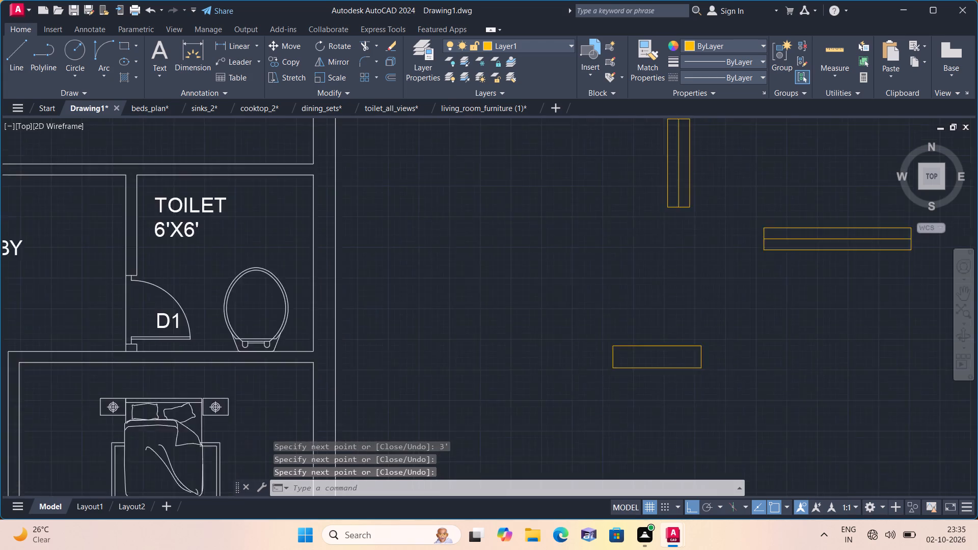
key(space)
click(615, 361)
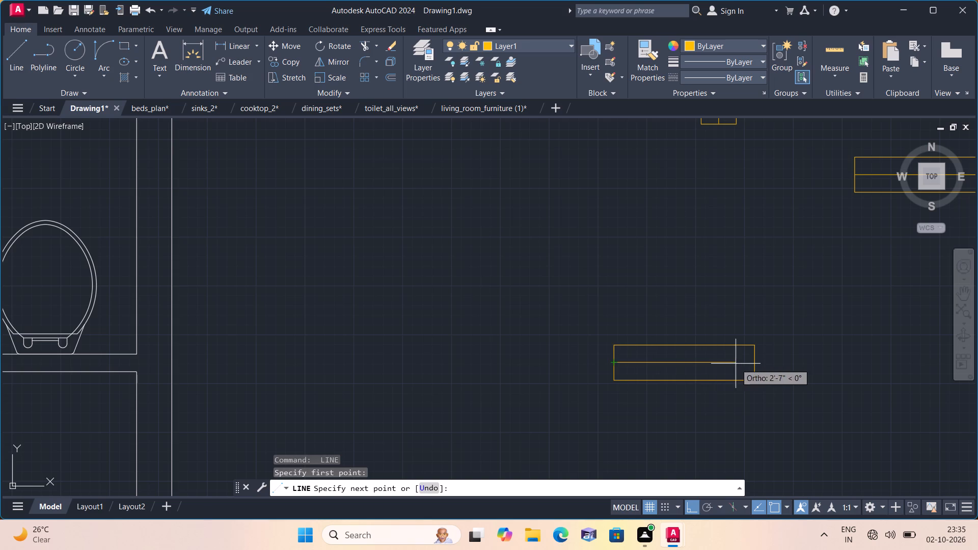
click(754, 361)
key(space)
Turn Ortho mode off and make layer 0 the current layer.
scroll(754, 360, down, 4)
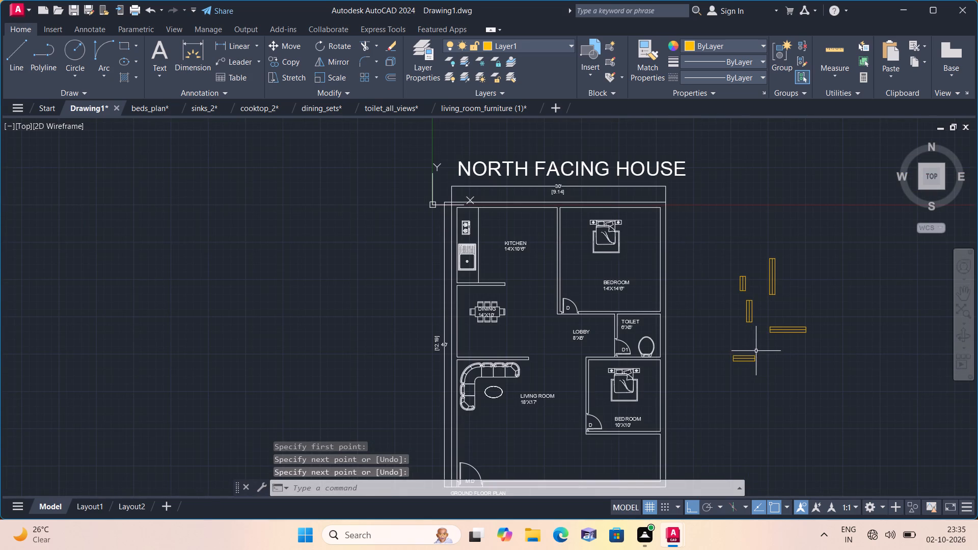
click(695, 509)
scroll(704, 410, down, 1)
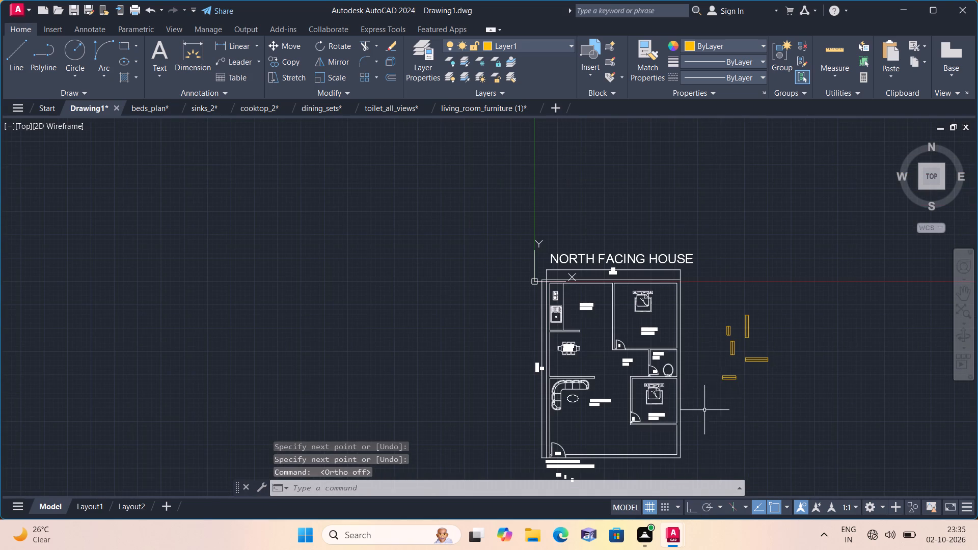
click(540, 50)
click(526, 62)
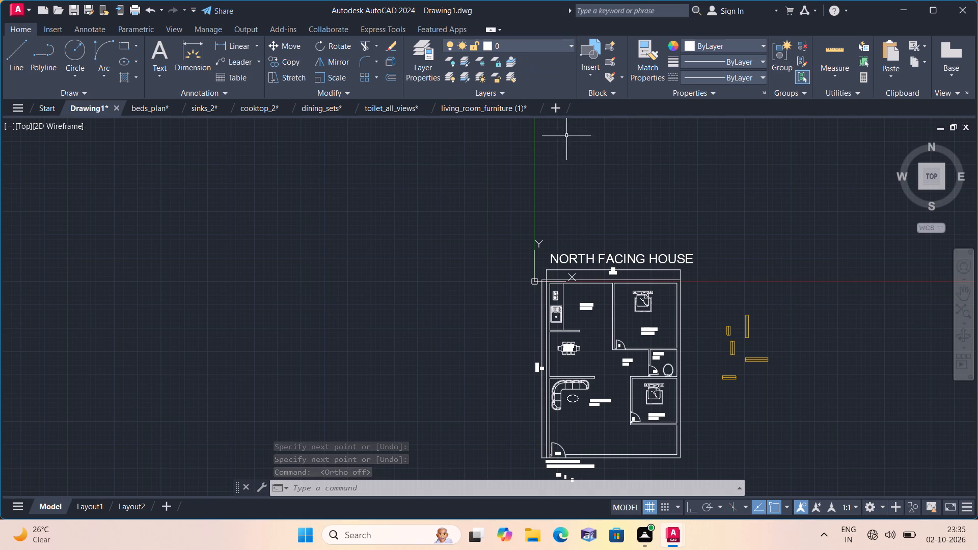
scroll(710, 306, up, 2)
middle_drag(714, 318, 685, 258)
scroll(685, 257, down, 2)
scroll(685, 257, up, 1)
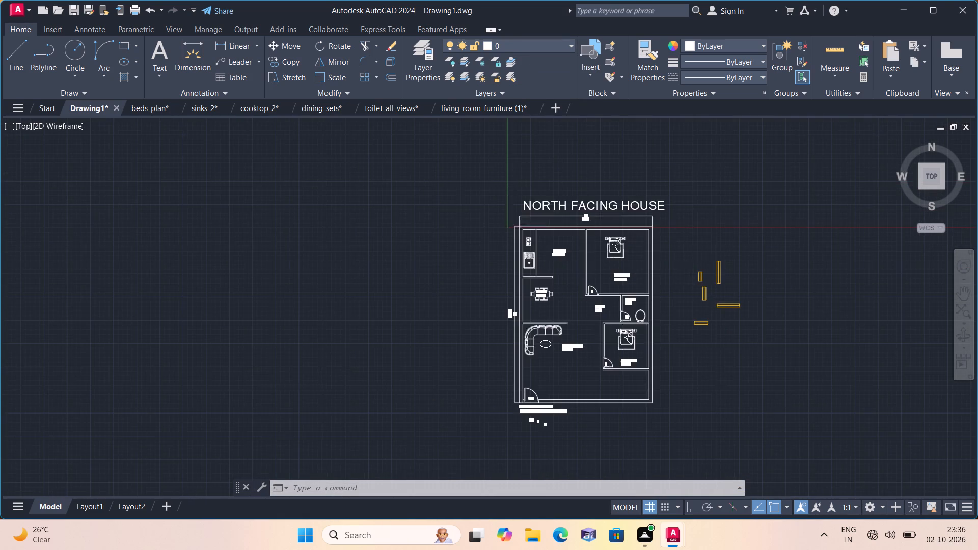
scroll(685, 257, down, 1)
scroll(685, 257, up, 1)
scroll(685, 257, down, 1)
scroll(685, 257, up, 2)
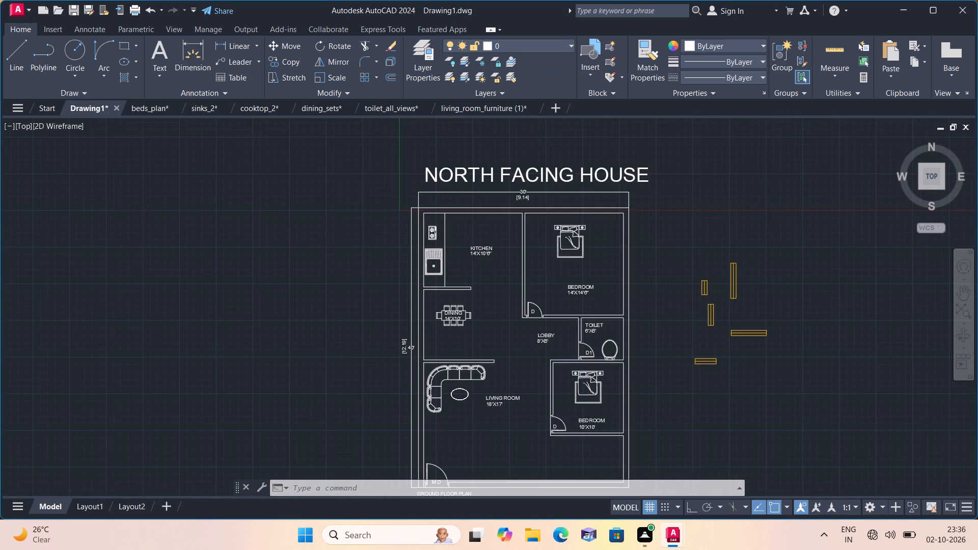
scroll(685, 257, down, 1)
Copy the vertical 5' window symbol by its west edge midpoint to the inner east wall midpoint of the 14'X14'6" bedroom.
scroll(742, 307, up, 2)
drag(746, 310, 740, 271)
click(681, 154)
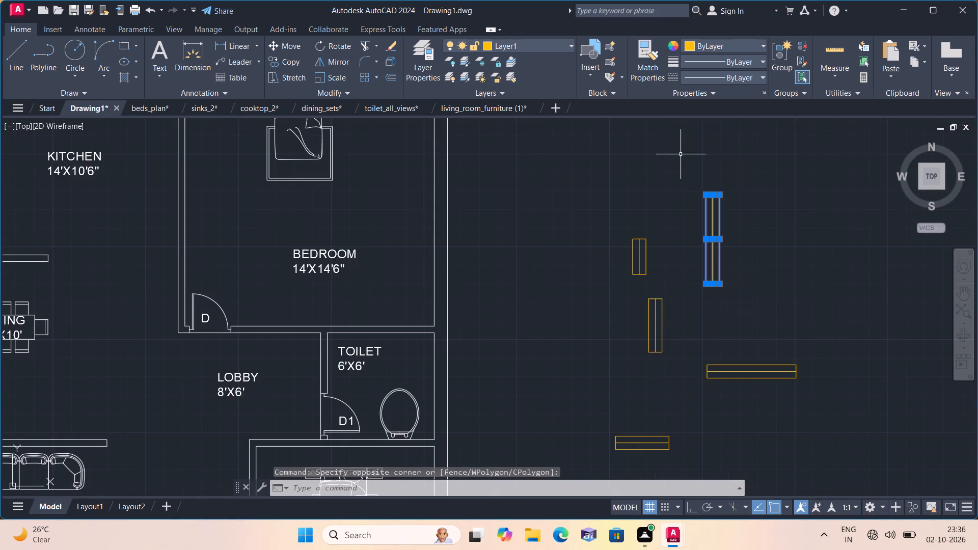
click(286, 63)
scroll(591, 229, up, 1)
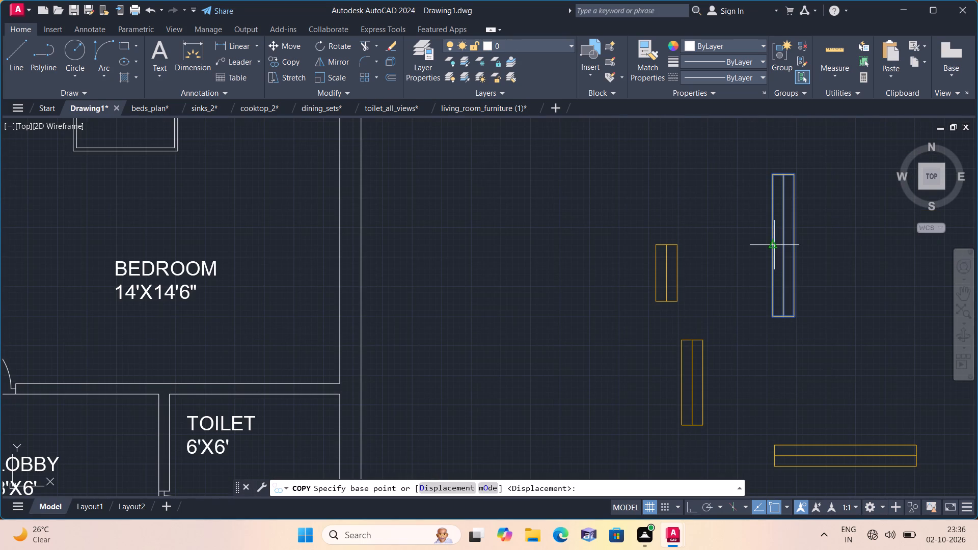
click(773, 244)
scroll(522, 249, down, 2)
middle_drag(504, 241, 516, 267)
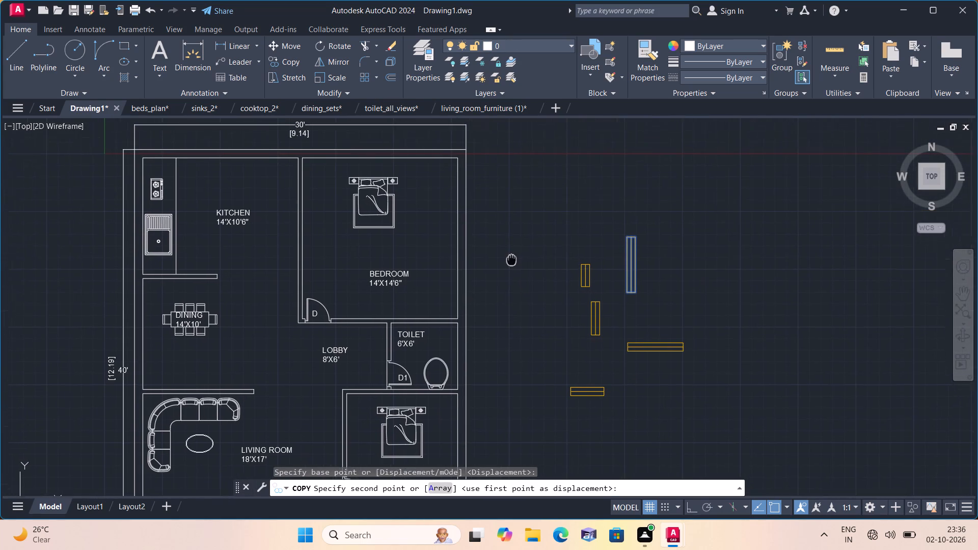
middle_drag(516, 267, 518, 269)
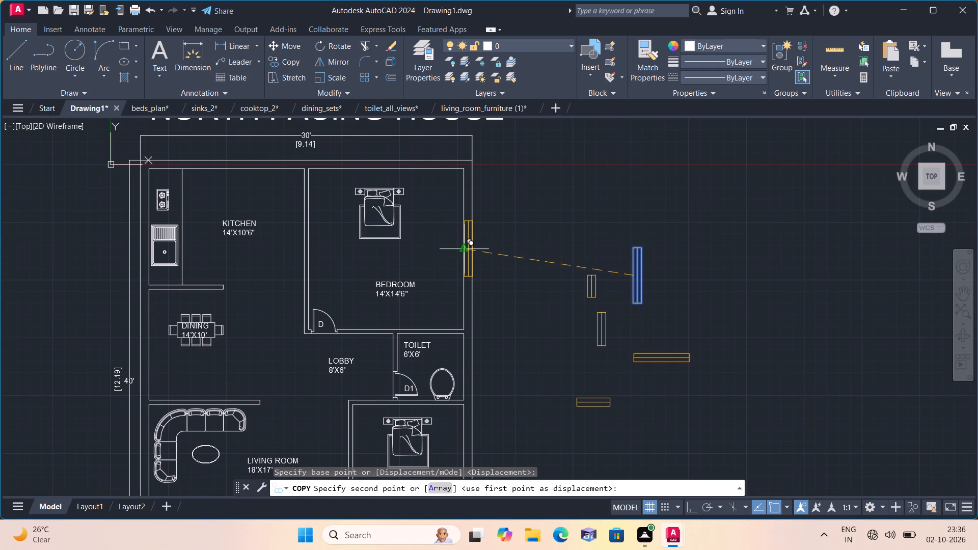
click(461, 248)
Place two more copies of the 5' window at the inner east wall midpoints of the 10'X10' bedroom and the space below it.
scroll(498, 312, down, 1)
middle_drag(498, 312, 514, 202)
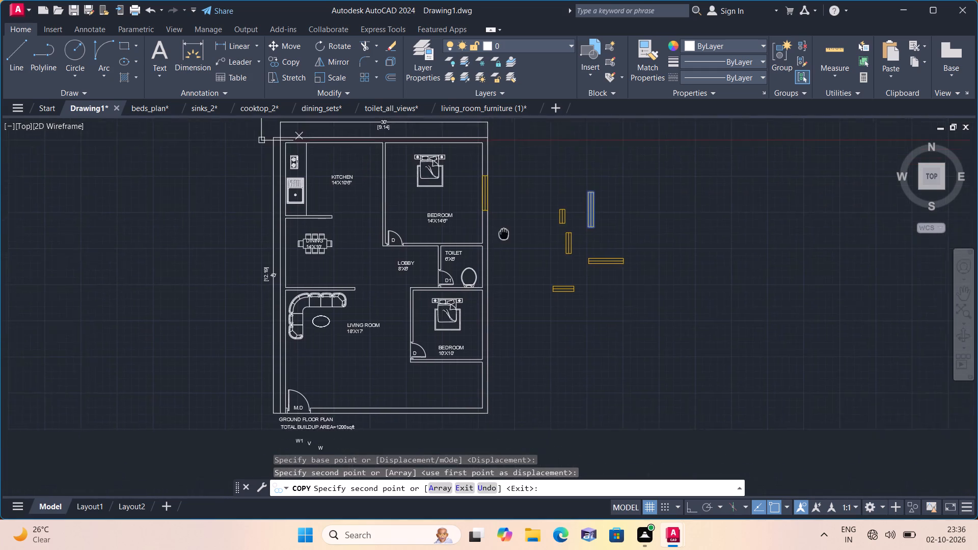
scroll(481, 299, up, 2)
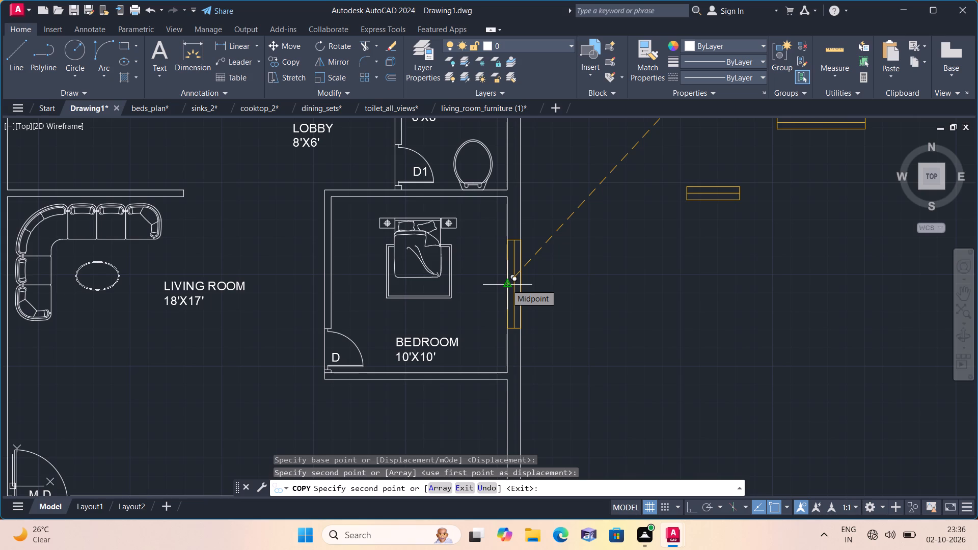
click(506, 284)
middle_drag(553, 364, 576, 221)
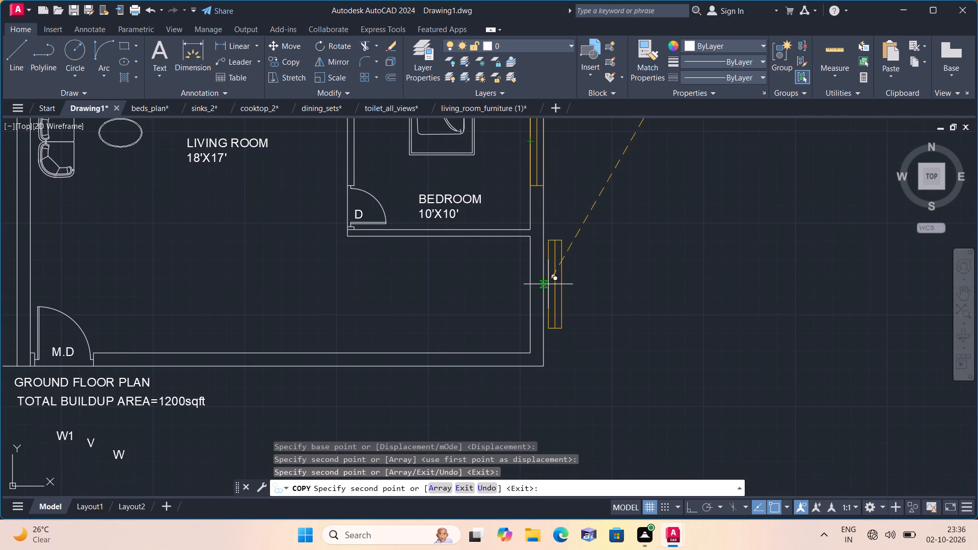
click(531, 295)
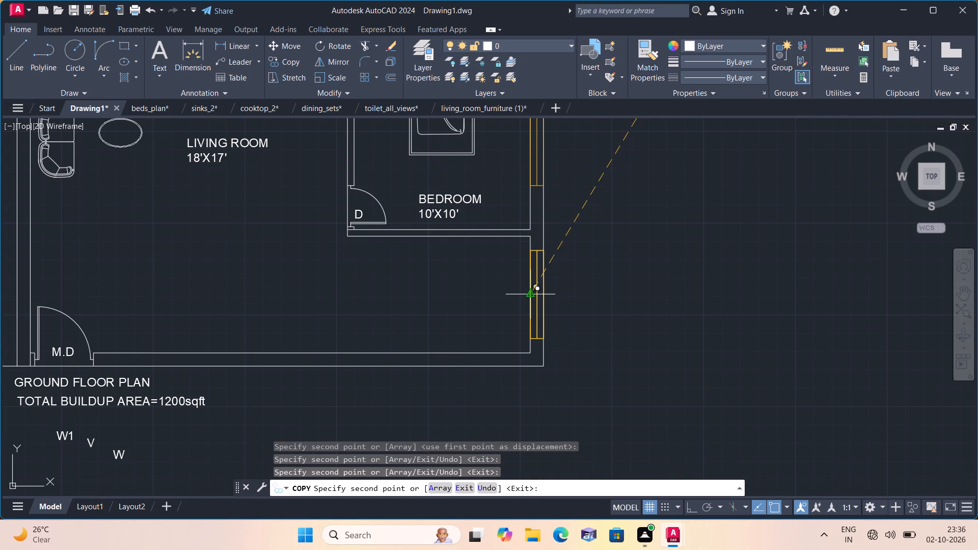
scroll(531, 295, down, 1)
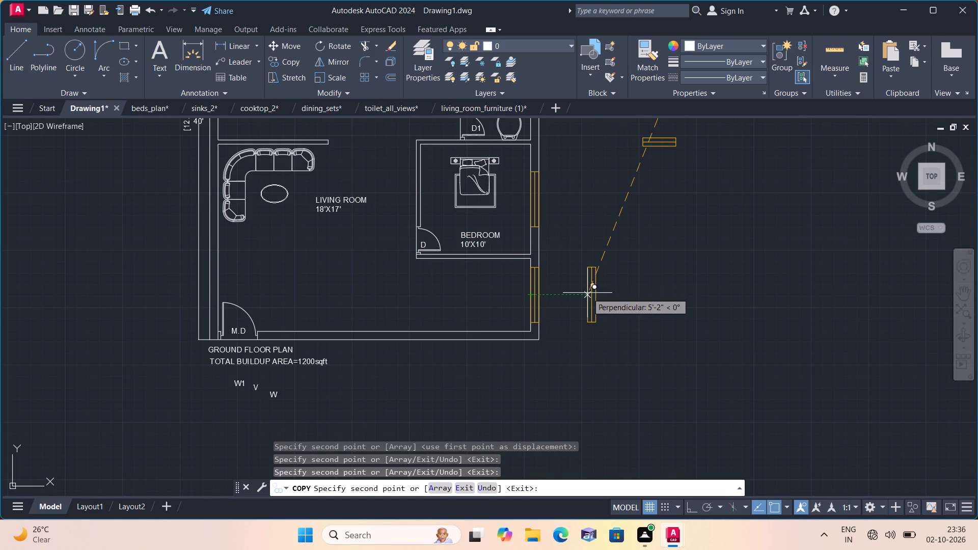
key(Escape)
Move the smallest vertical window symbol by its west edge midpoint to the inner east wall line of the 6'X6' toilet.
scroll(587, 293, down, 2)
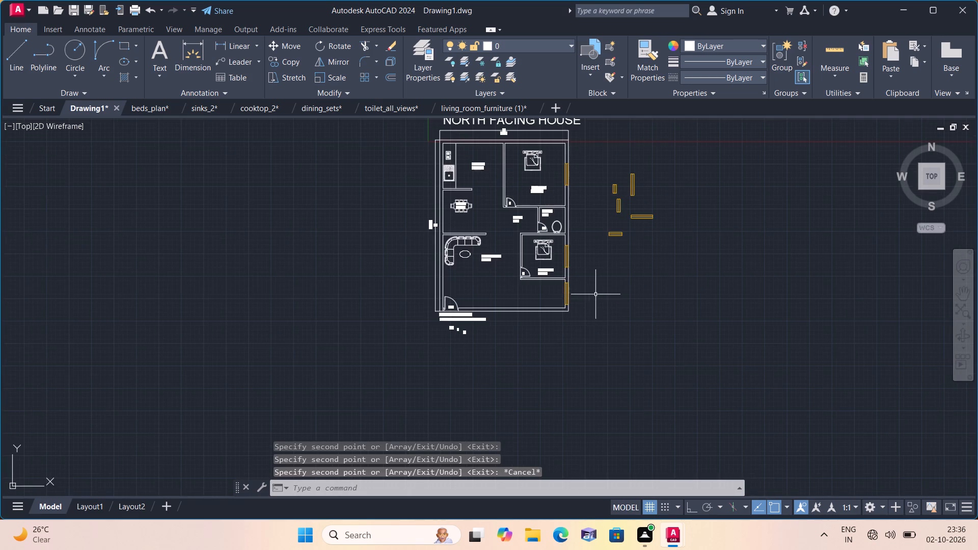
middle_drag(595, 292, 591, 340)
scroll(620, 231, up, 3)
click(598, 281)
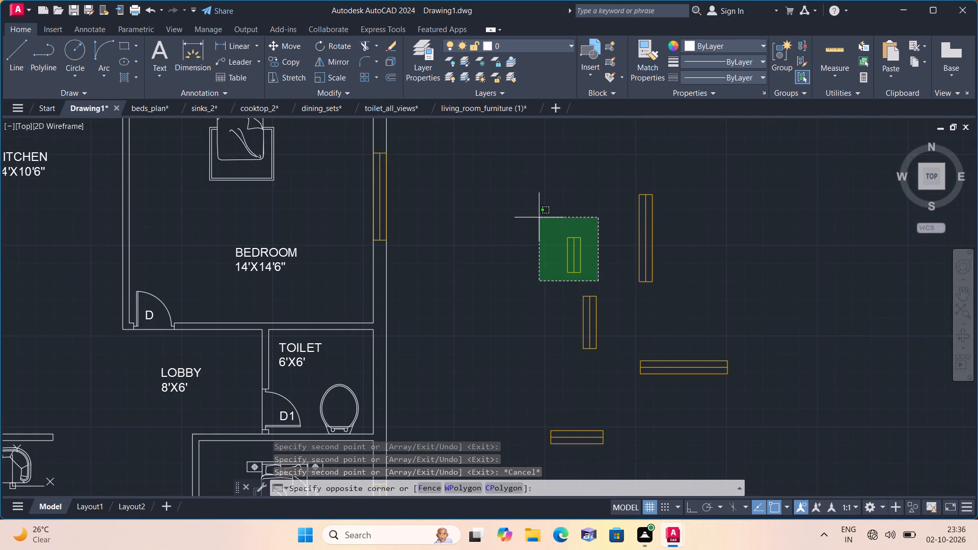
click(531, 209)
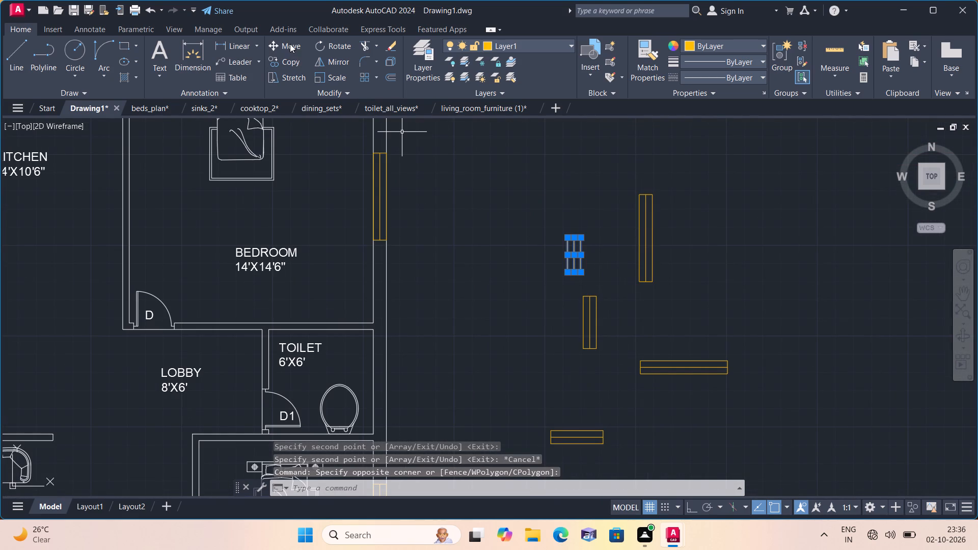
click(290, 43)
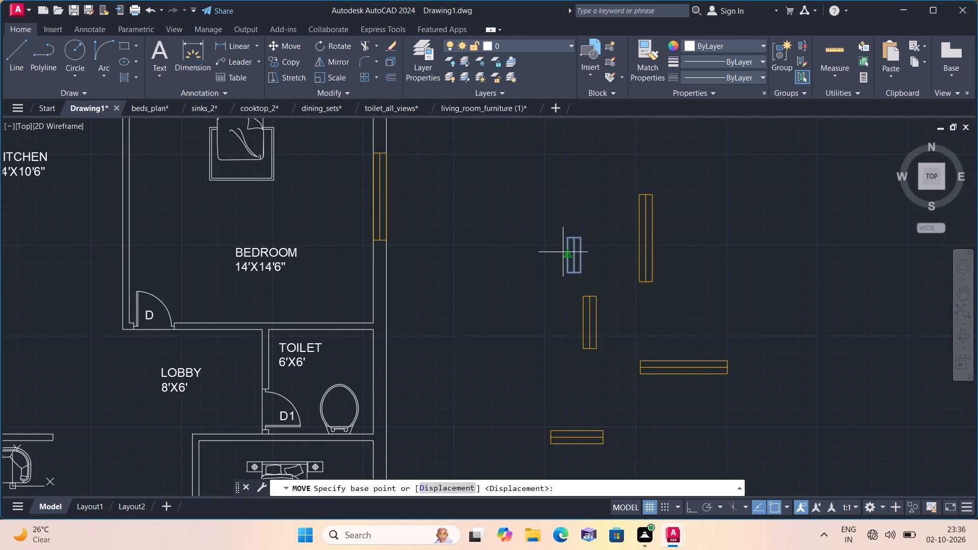
click(567, 255)
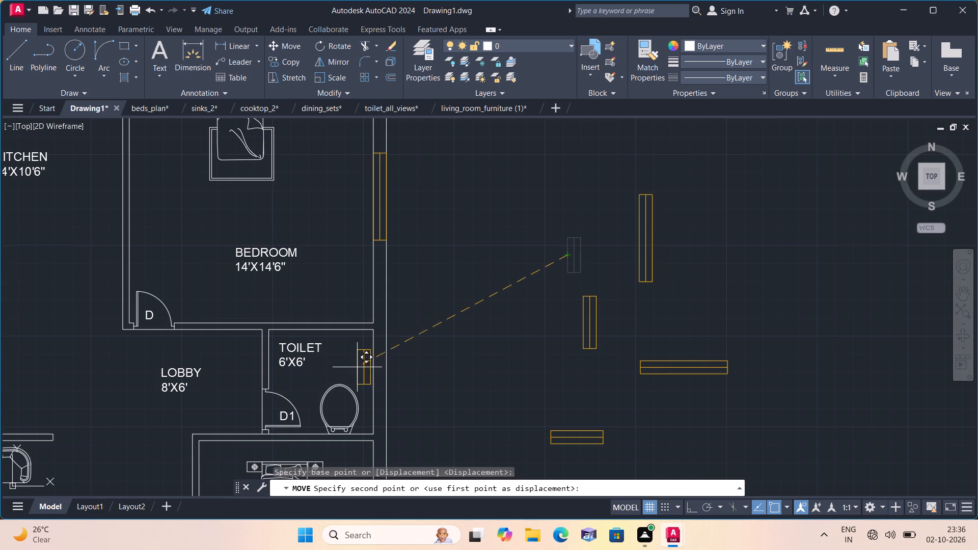
click(375, 385)
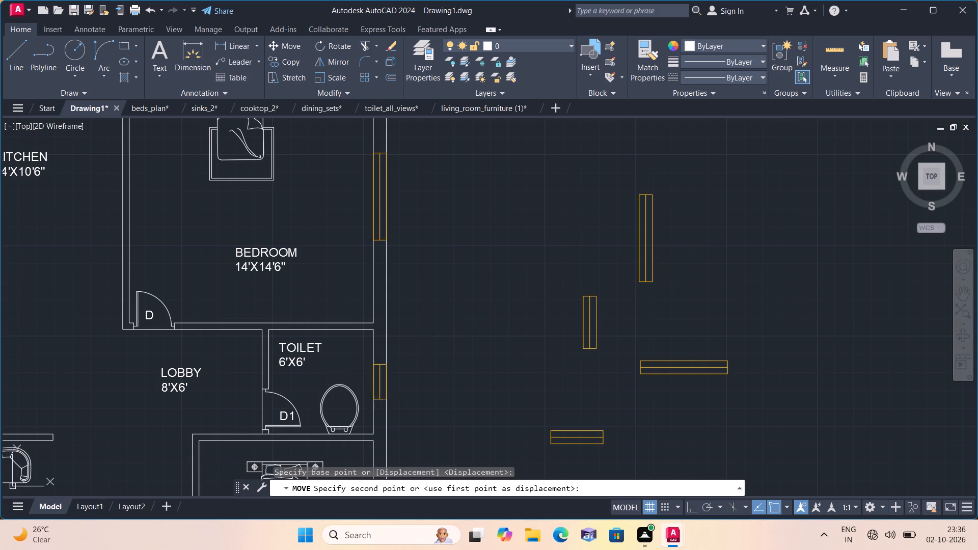
Move the vertical 3' window symbol by its east edge midpoint to the inner west wall midpoint of the kitchen.
scroll(439, 336, down, 2)
middle_drag(436, 331, 424, 298)
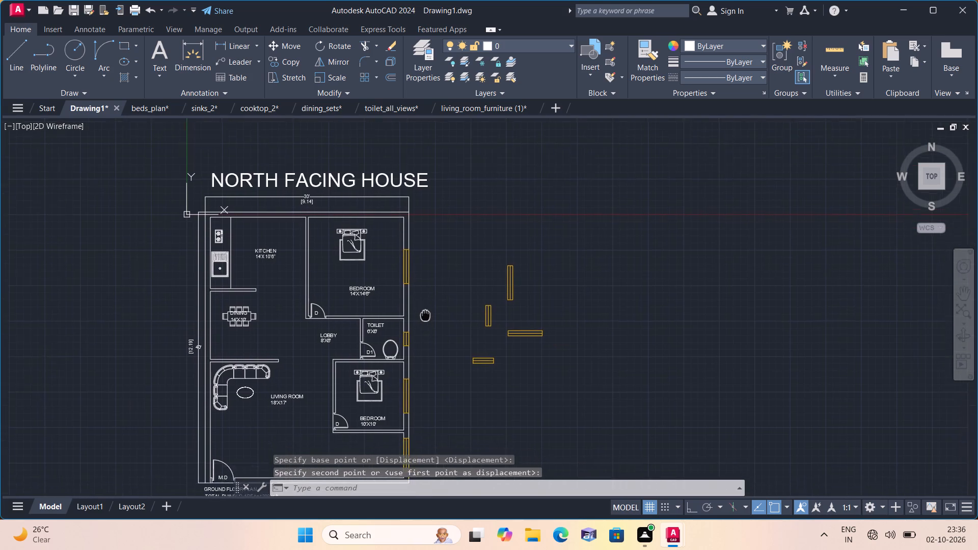
middle_drag(424, 298, 429, 242)
middle_drag(452, 280, 468, 330)
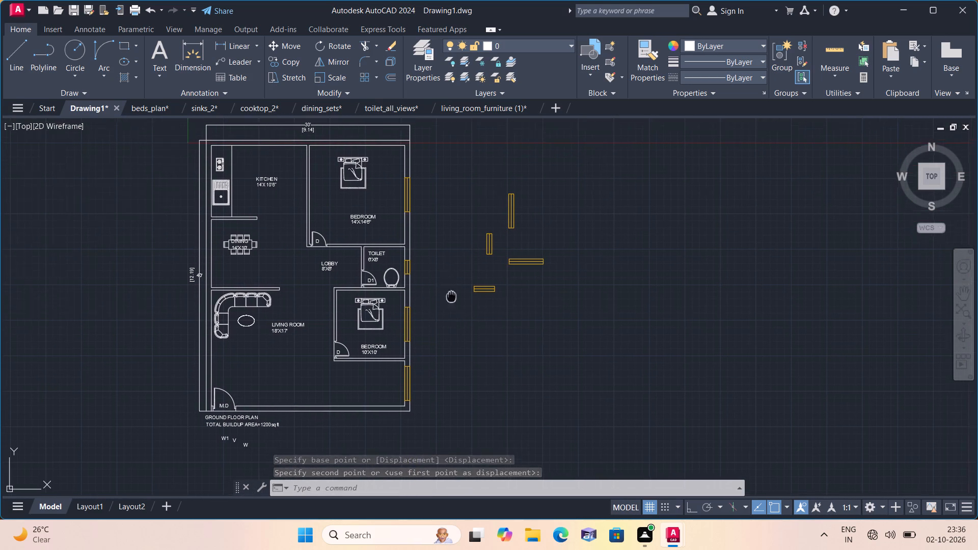
middle_drag(468, 330, 469, 331)
scroll(520, 307, up, 2)
drag(520, 307, 495, 260)
click(455, 204)
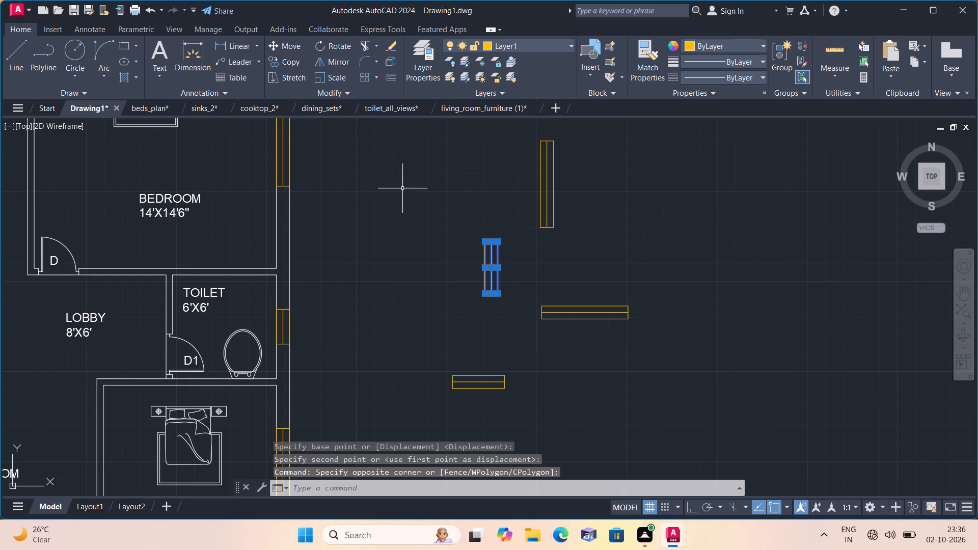
click(291, 46)
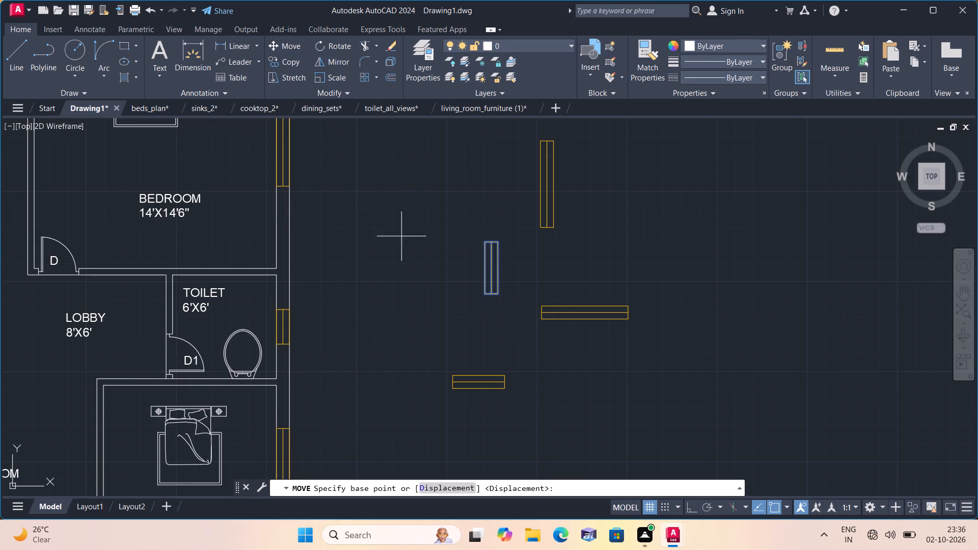
click(497, 267)
scroll(497, 267, down, 2)
middle_drag(497, 267, 564, 333)
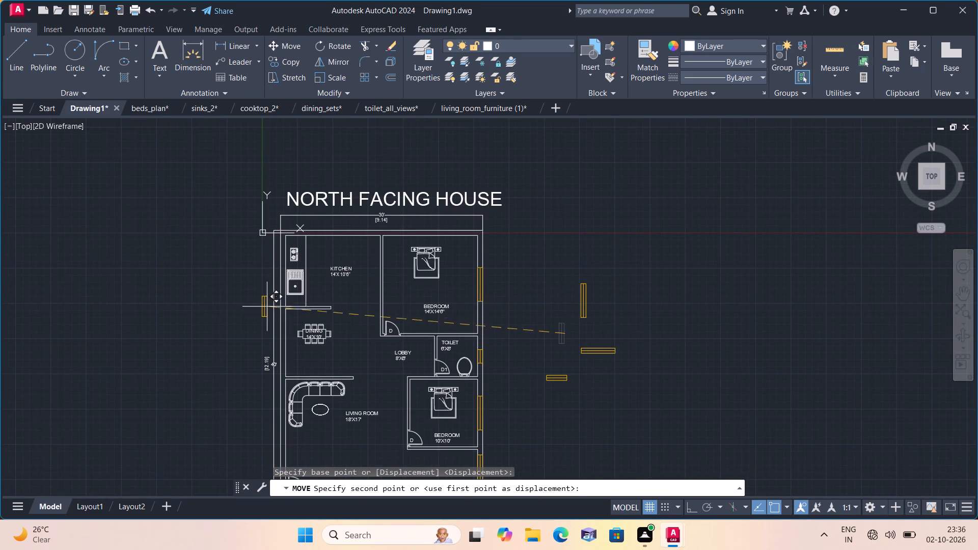
scroll(252, 290, up, 2)
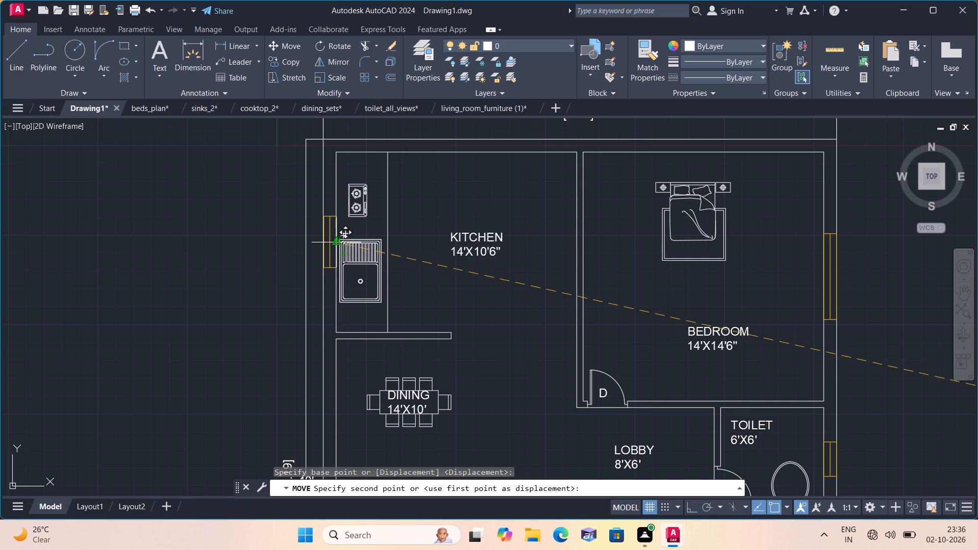
click(334, 246)
Copy the vertical 5' window symbol by its east edge midpoint to the inner west wall midpoint of the dining area.
middle_drag(394, 276, 358, 221)
scroll(394, 276, down, 1)
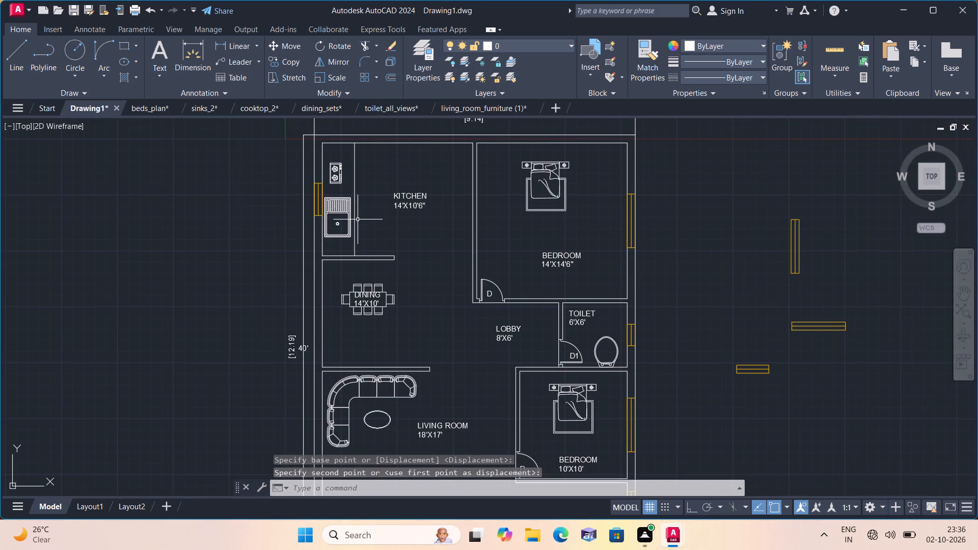
scroll(358, 219, down, 1)
middle_drag(426, 291, 380, 235)
scroll(377, 229, down, 1)
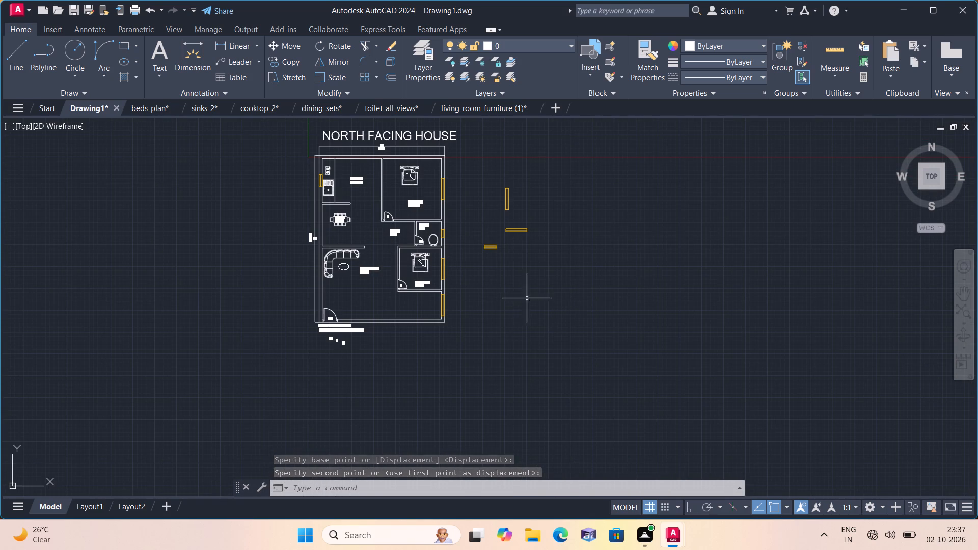
scroll(479, 221, up, 1)
click(539, 216)
click(507, 162)
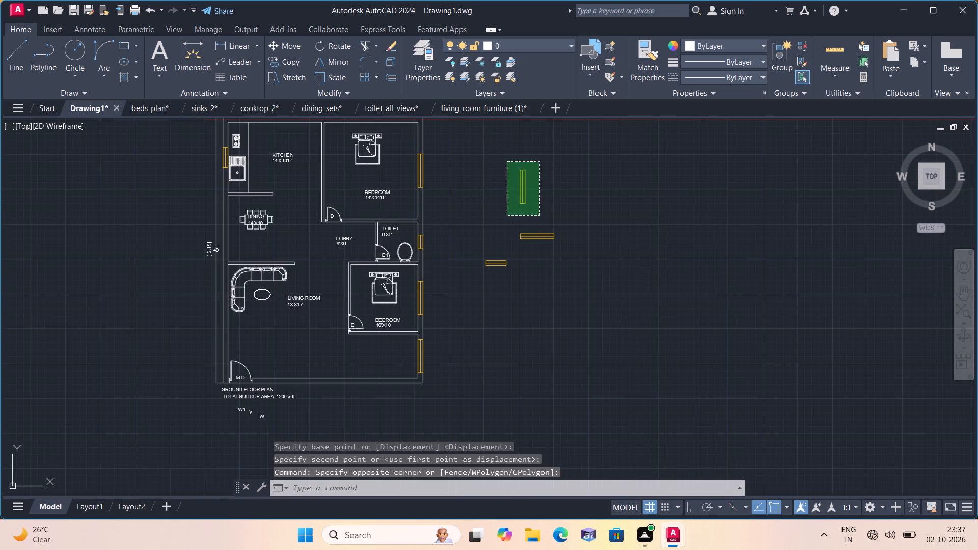
click(290, 58)
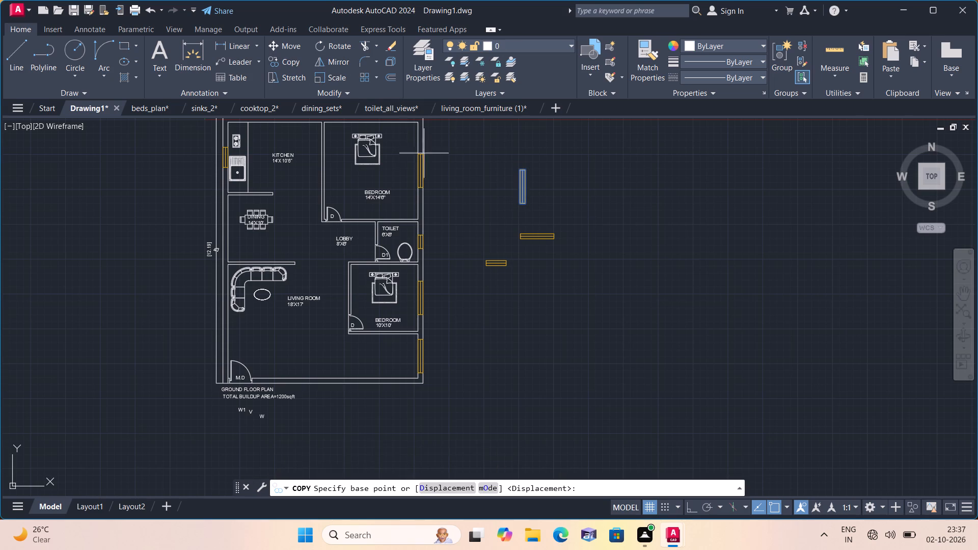
scroll(453, 166, up, 1)
scroll(500, 188, up, 2)
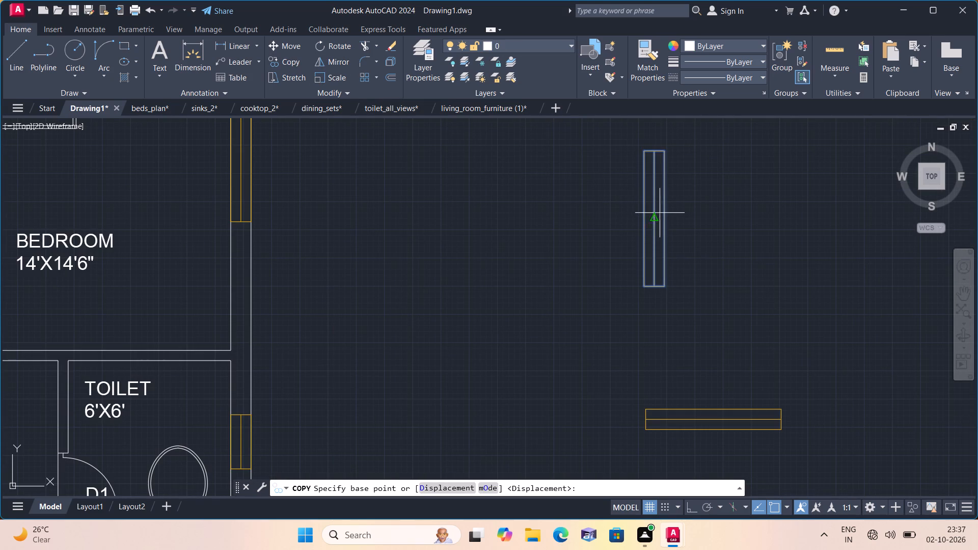
click(666, 219)
scroll(535, 306, down, 1)
middle_drag(534, 306, 533, 306)
scroll(534, 306, down, 1)
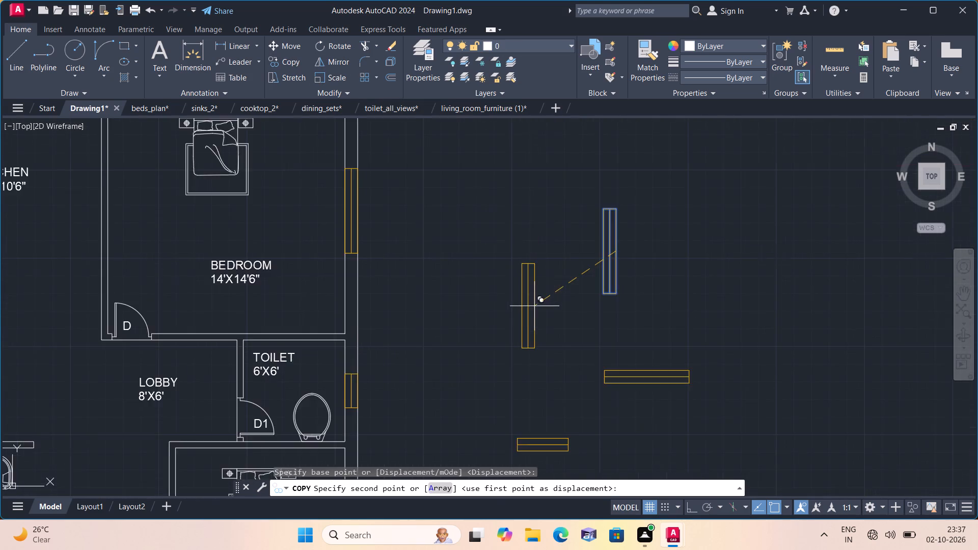
middle_drag(533, 306, 573, 272)
scroll(130, 309, up, 2)
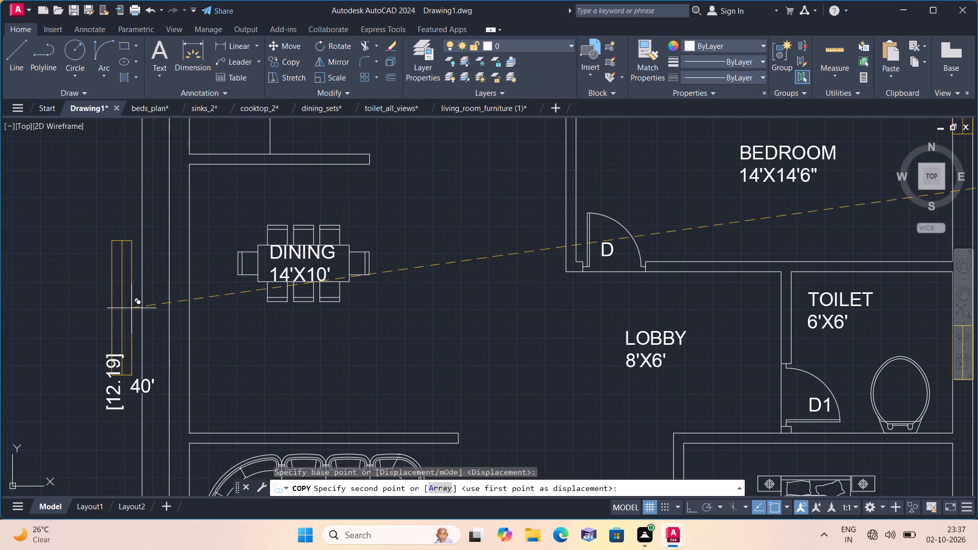
click(191, 294)
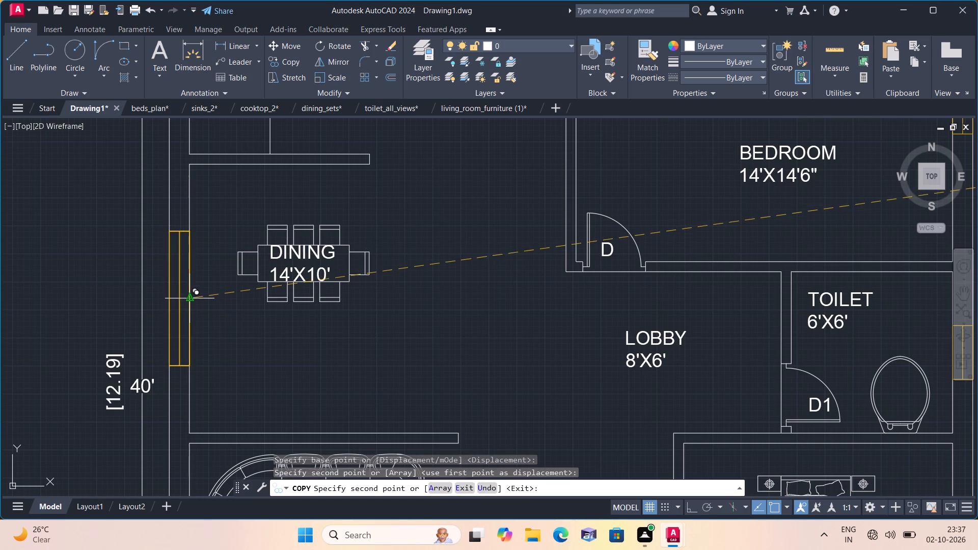
Place another copy of the vertical 5' window at the inner west wall midpoint of the living room.
middle_drag(240, 329, 235, 250)
scroll(233, 299, down, 2)
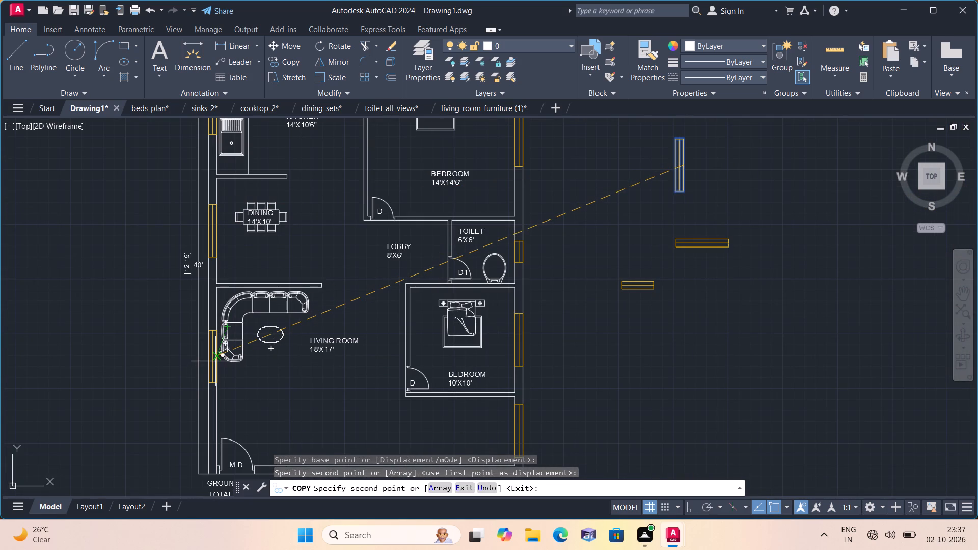
scroll(215, 360, up, 3)
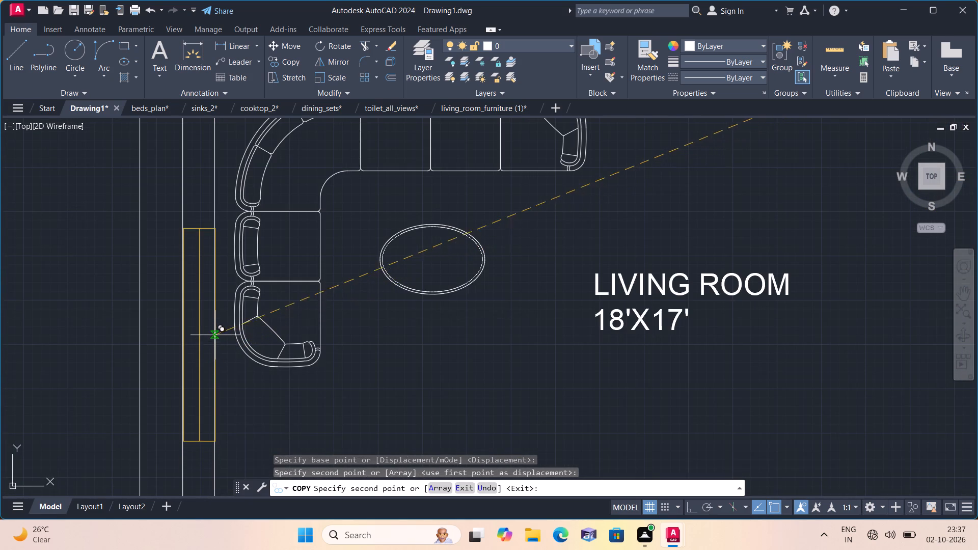
scroll(215, 334, down, 2)
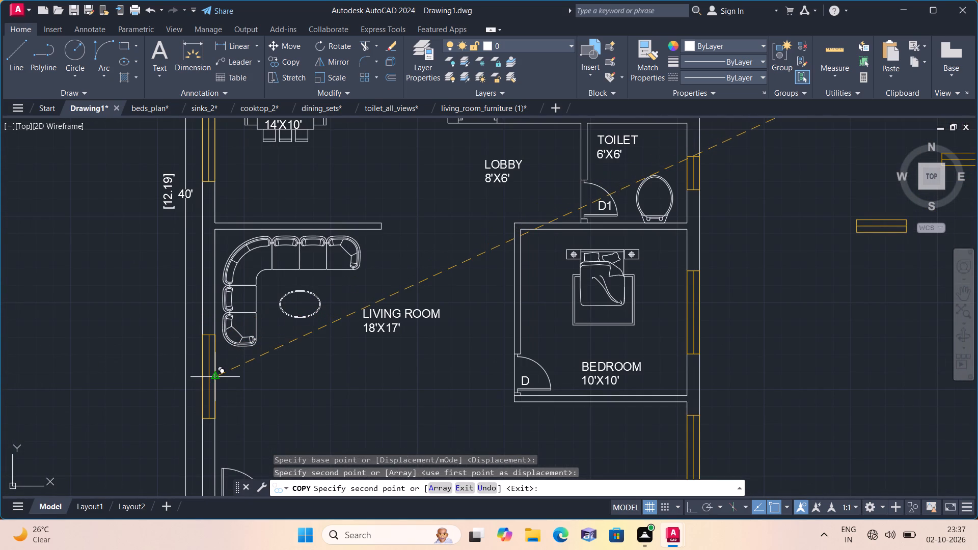
click(213, 379)
scroll(302, 397, down, 2)
middle_drag(308, 397, 302, 368)
key(Escape)
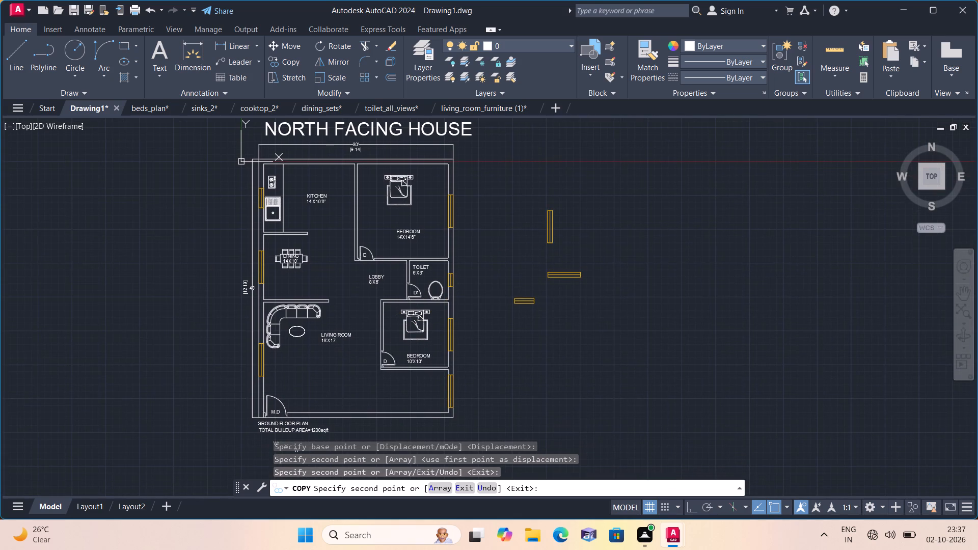
Move the horizontal 5' window symbol by its upper edge midpoint onto the inner south wall line, just east of the M.D door.
scroll(583, 282, up, 2)
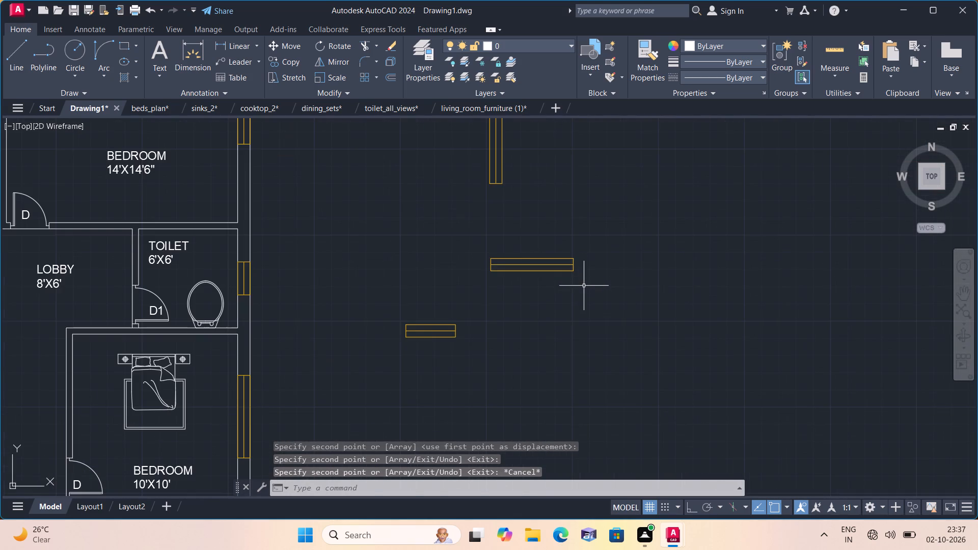
drag(584, 295, 580, 288)
click(480, 232)
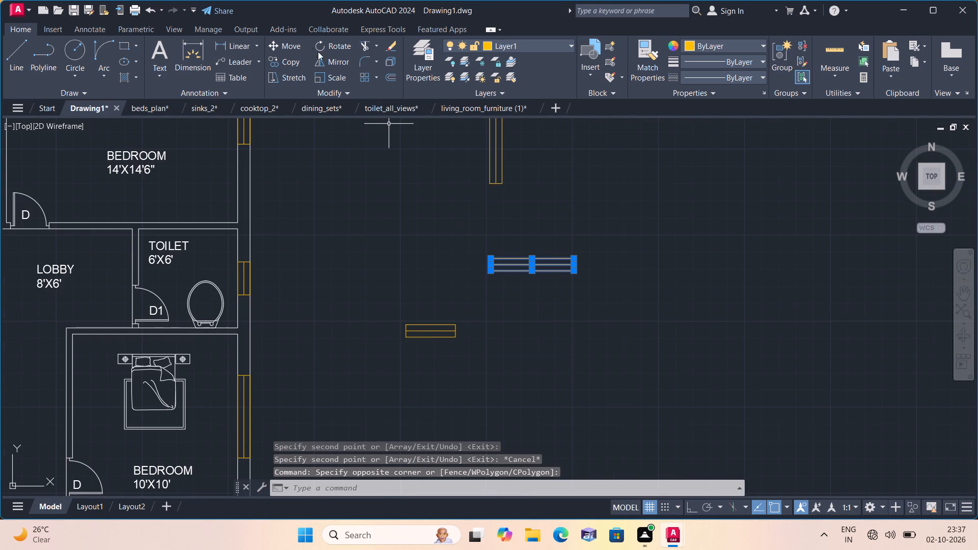
click(295, 44)
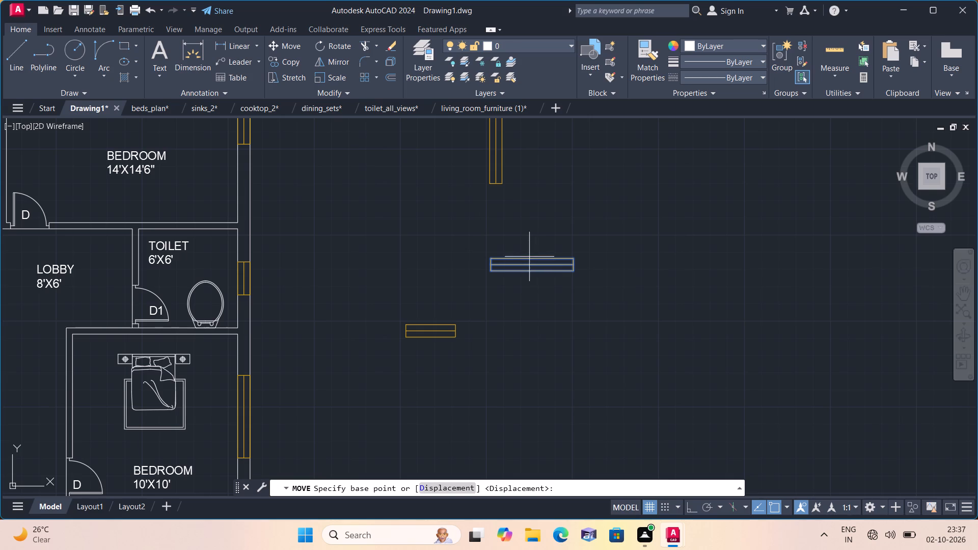
click(530, 257)
scroll(530, 260, down, 1)
middle_drag(529, 287, 640, 184)
scroll(524, 282, down, 1)
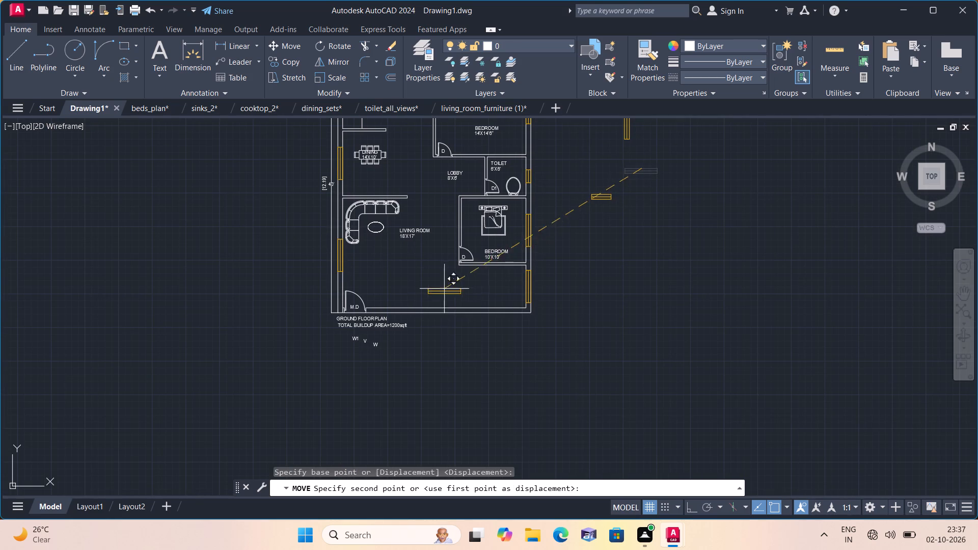
scroll(401, 310, up, 4)
click(409, 304)
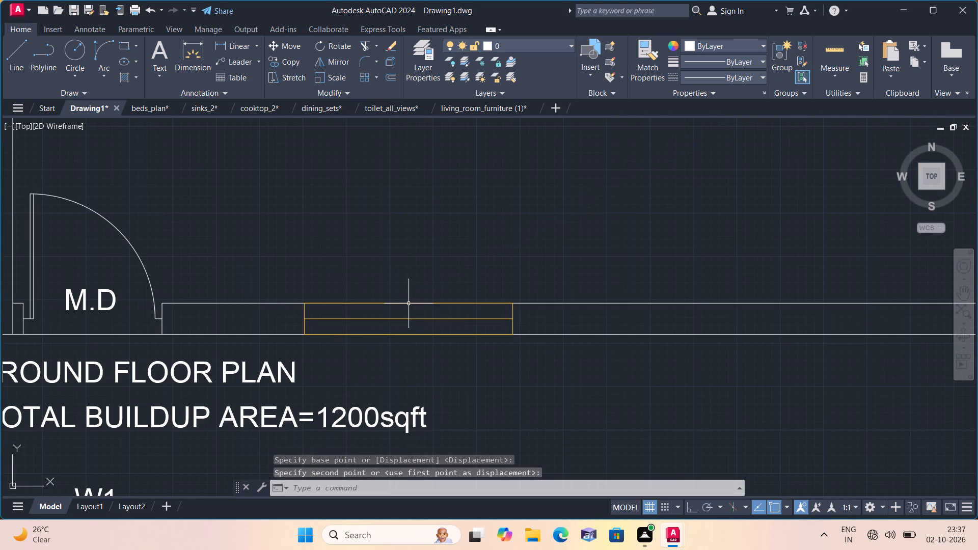
Delete the leftover vertical 5' and horizontal 3' window symbols outside the plan, east of the house.
scroll(464, 317, down, 2)
middle_drag(458, 329, 346, 372)
scroll(432, 346, down, 1)
scroll(332, 380, down, 1)
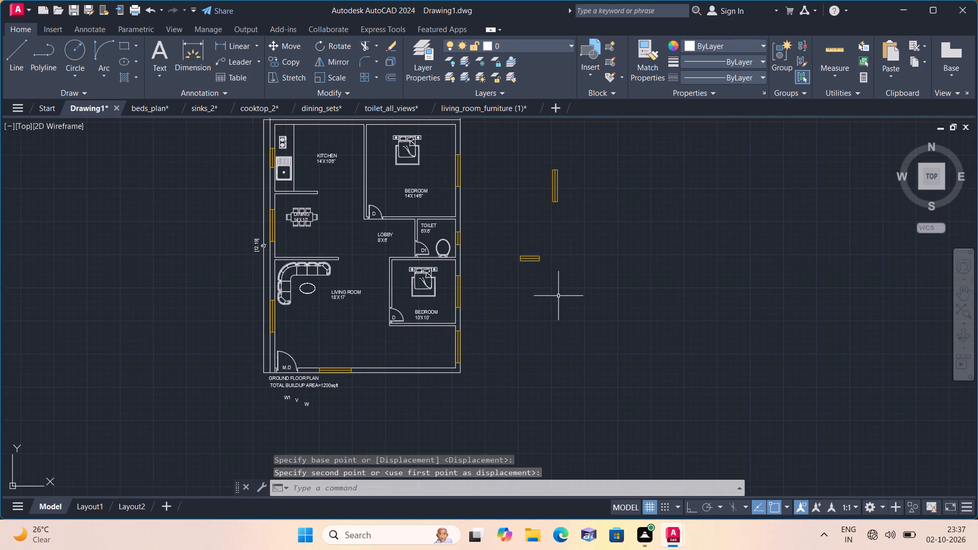
middle_drag(561, 287, 548, 358)
click(548, 380)
click(473, 215)
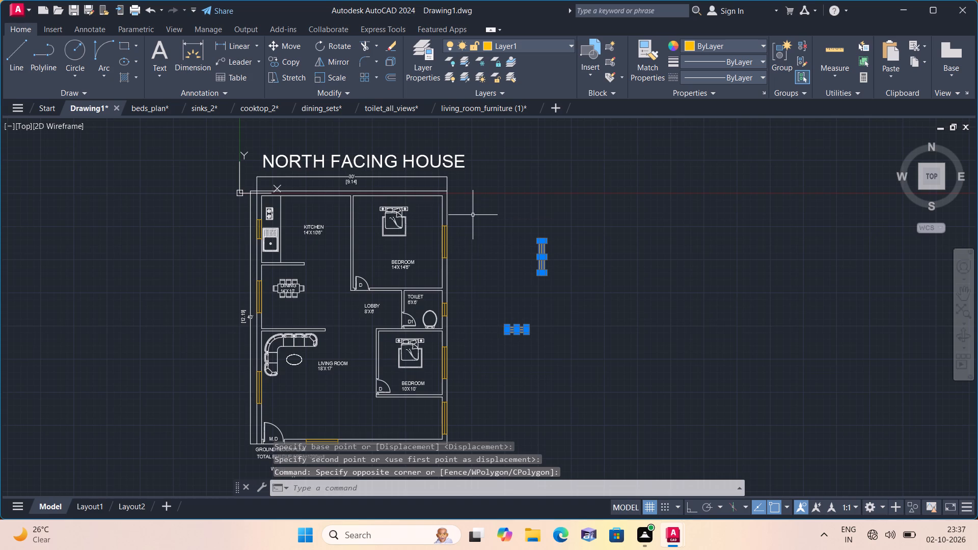
key(Delete)
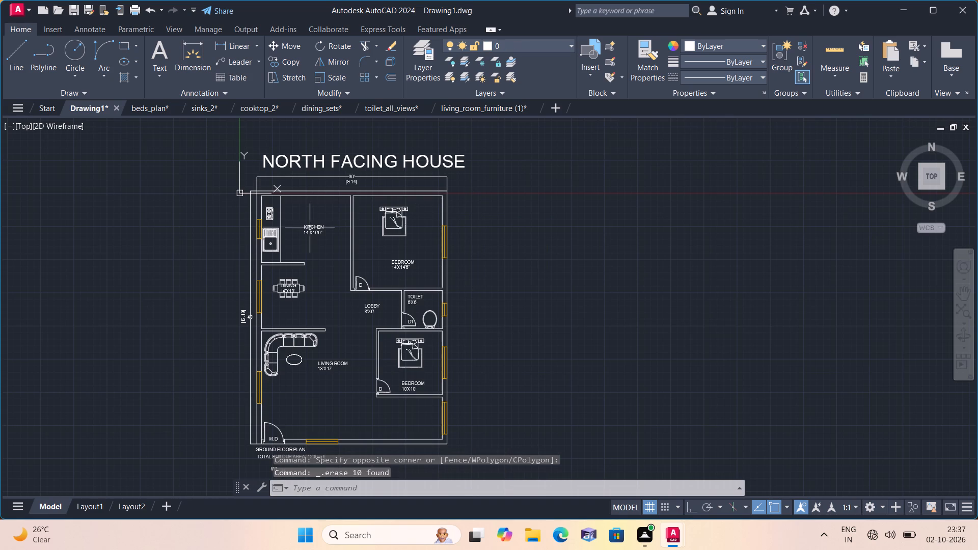
Move the W1 label from below the plan title to just above the north wall of the 14'X14'6" bedroom.
scroll(333, 218, up, 1)
middle_drag(345, 283, 323, 212)
scroll(323, 219, down, 1)
scroll(257, 446, up, 3)
click(257, 397)
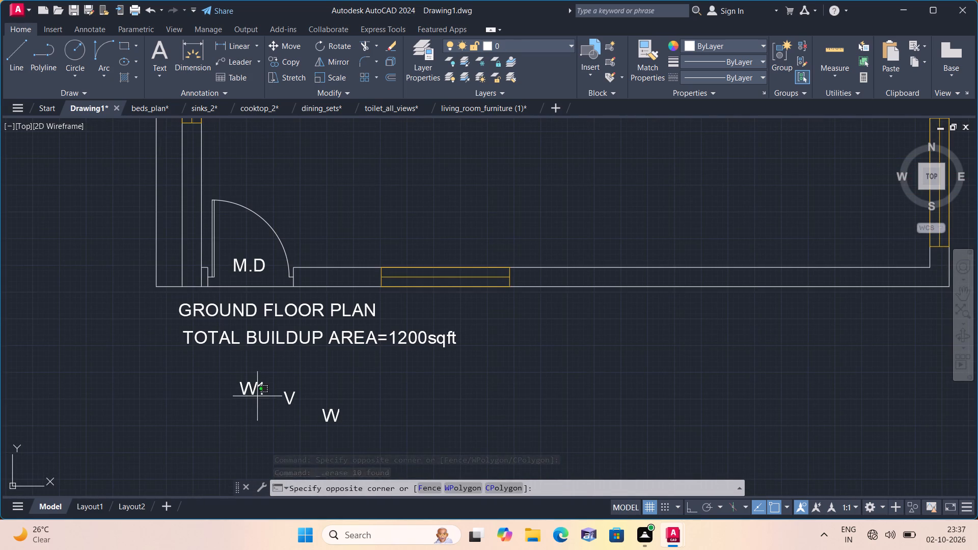
click(252, 393)
click(241, 383)
scroll(242, 379, down, 3)
middle_drag(406, 212, 383, 333)
scroll(374, 185, up, 2)
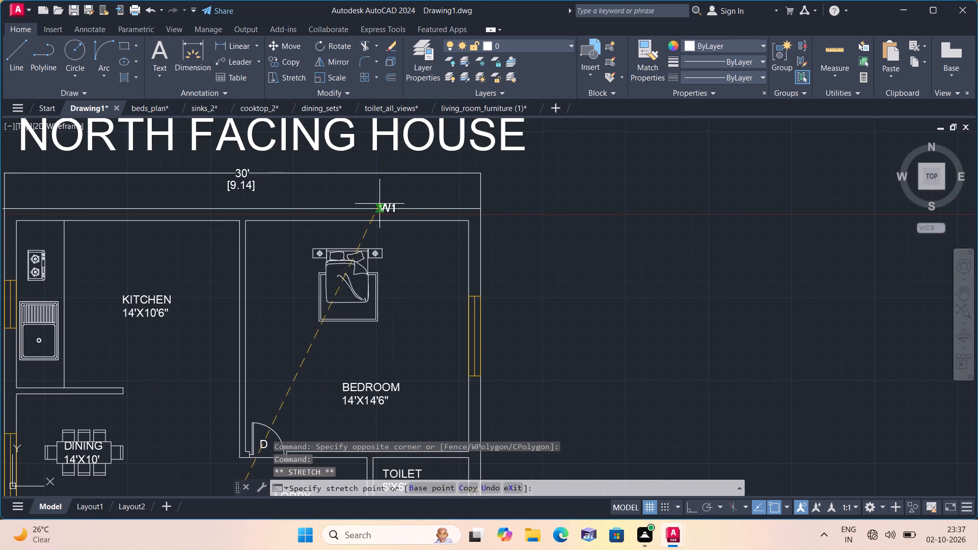
click(364, 189)
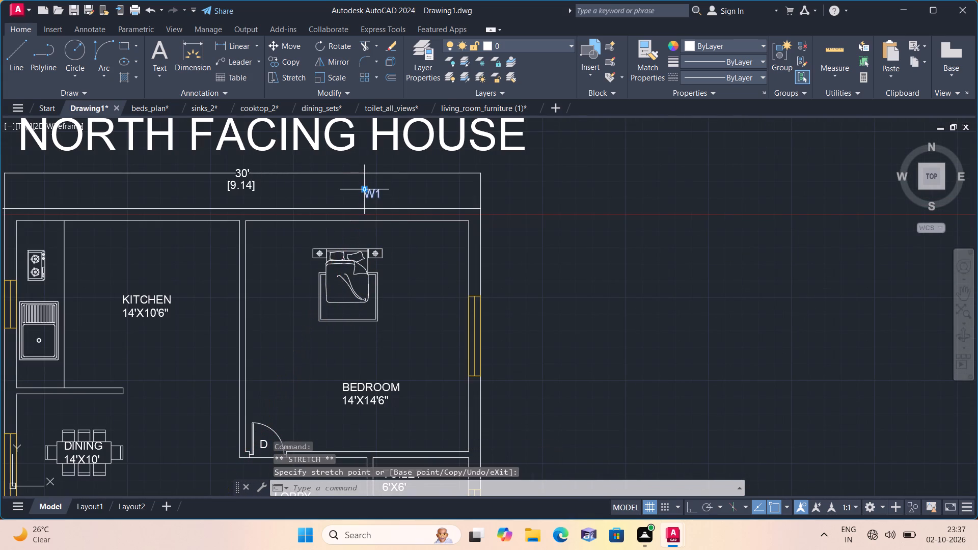
Copy the south wall's horizontal window by its lower edge midpoint to the inner north wall midpoint of the 14'X14'6" bedroom.
key(Escape)
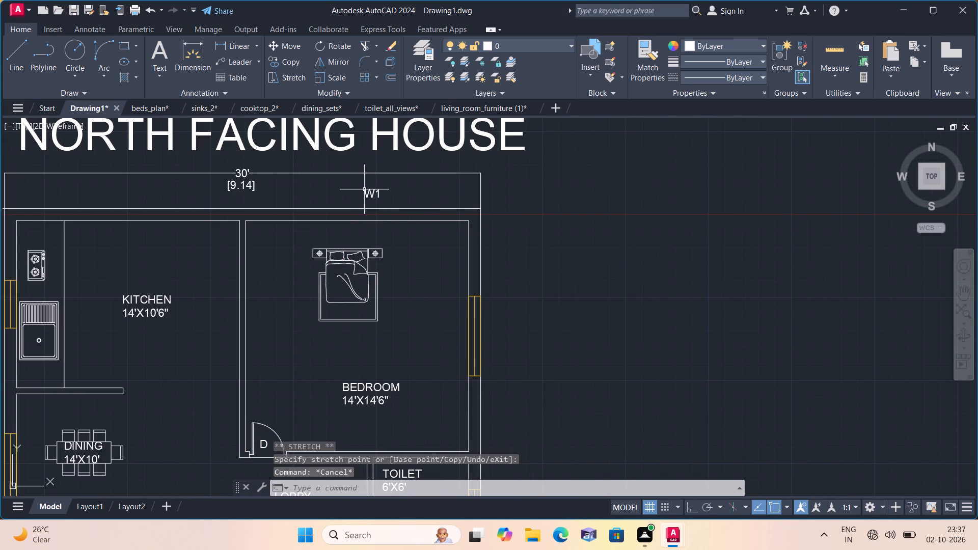
scroll(364, 189, down, 2)
middle_drag(308, 383, 304, 320)
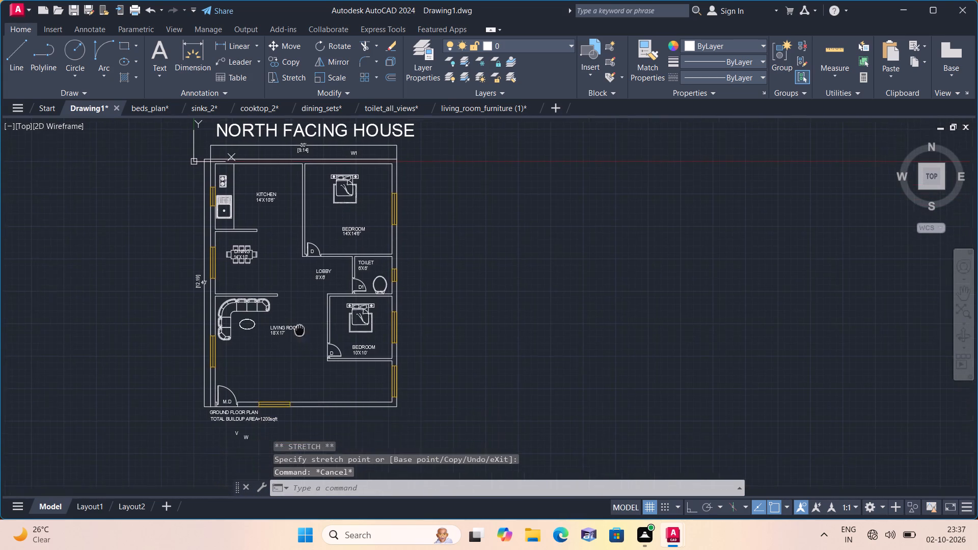
scroll(290, 381, up, 4)
click(289, 369)
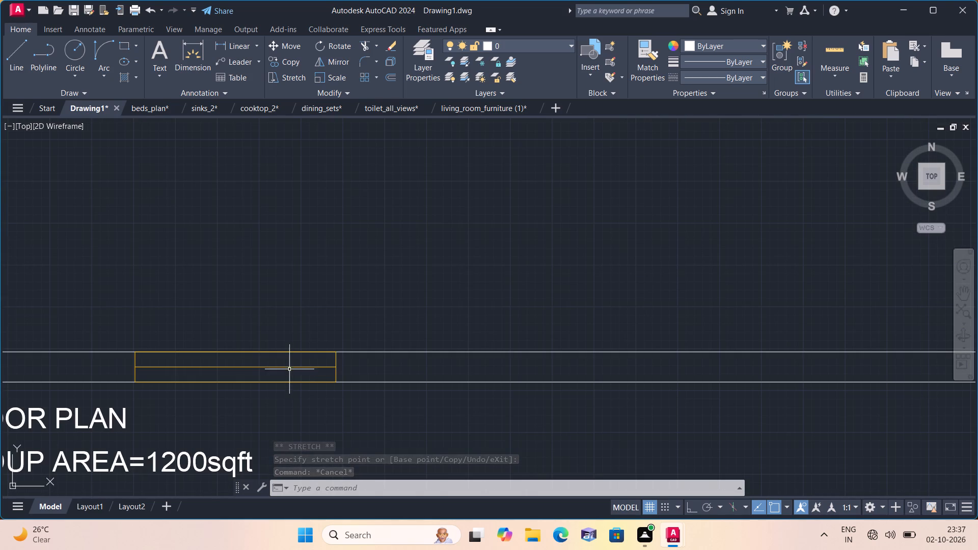
click(289, 366)
click(293, 351)
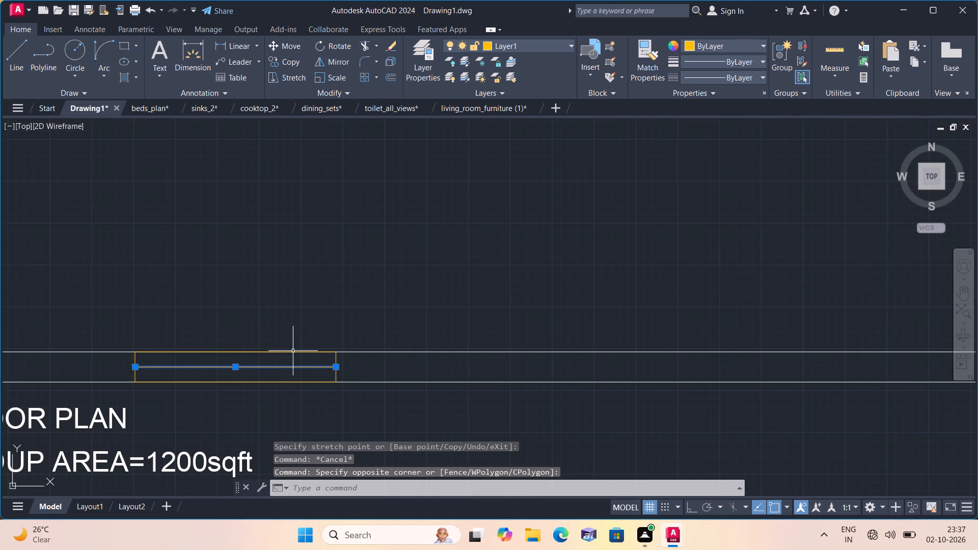
click(291, 382)
scroll(334, 380, up, 2)
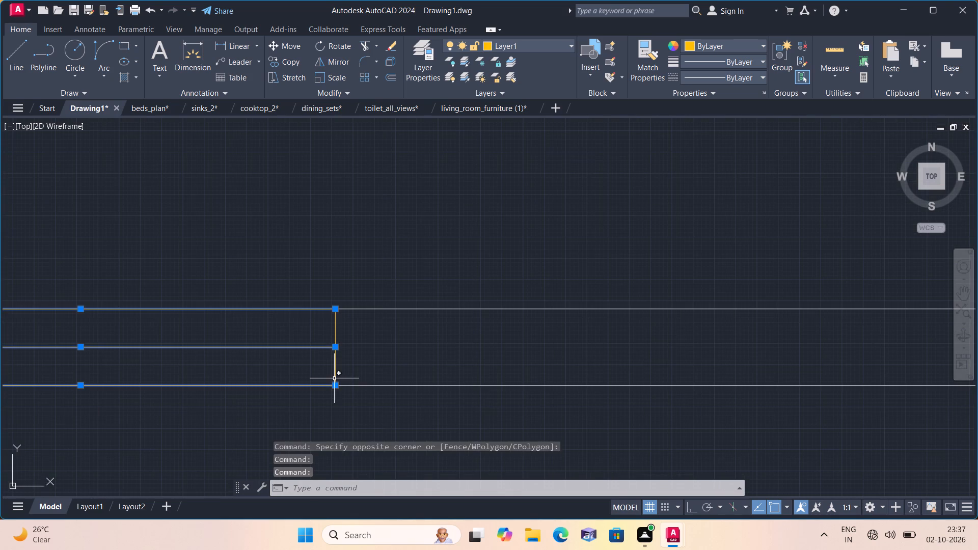
click(334, 377)
scroll(334, 377, down, 2)
scroll(147, 363, up, 1)
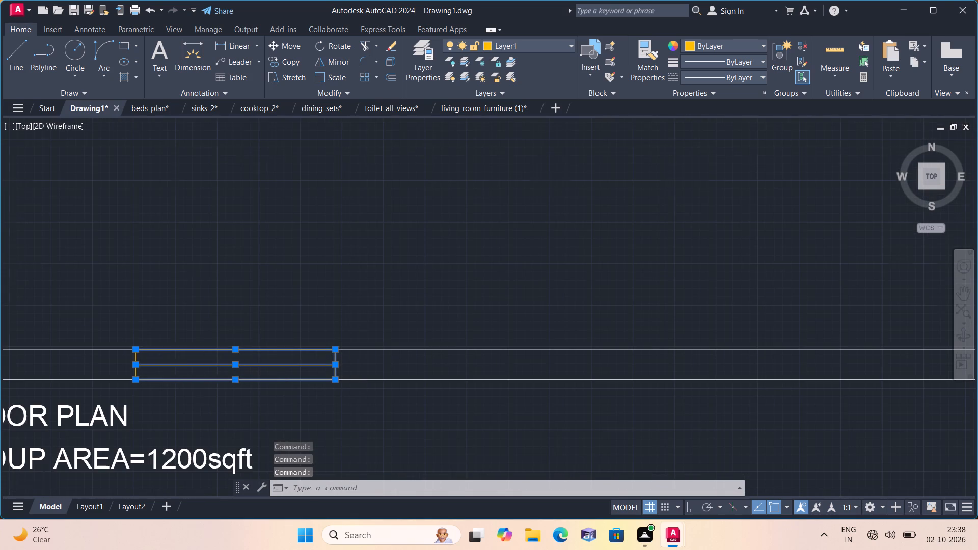
scroll(120, 361, up, 1)
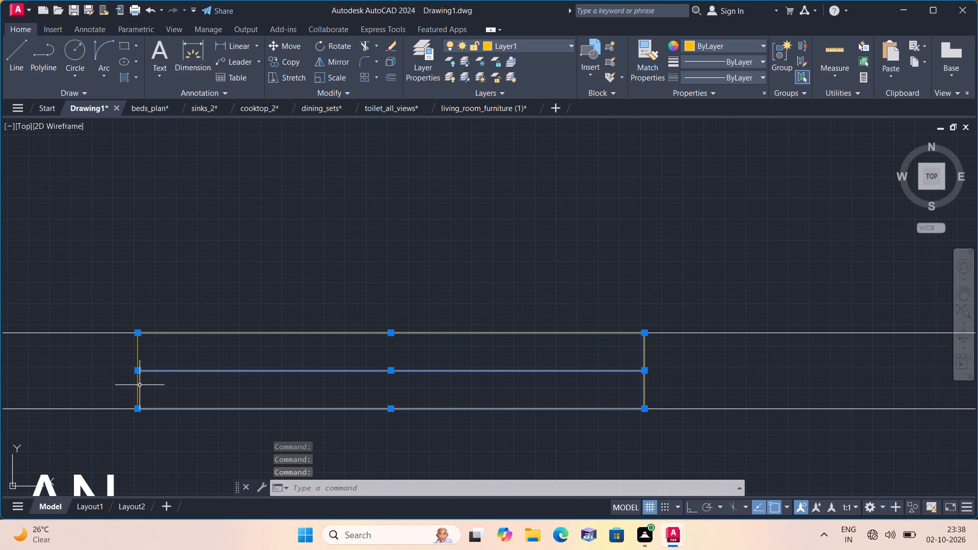
click(139, 384)
click(288, 60)
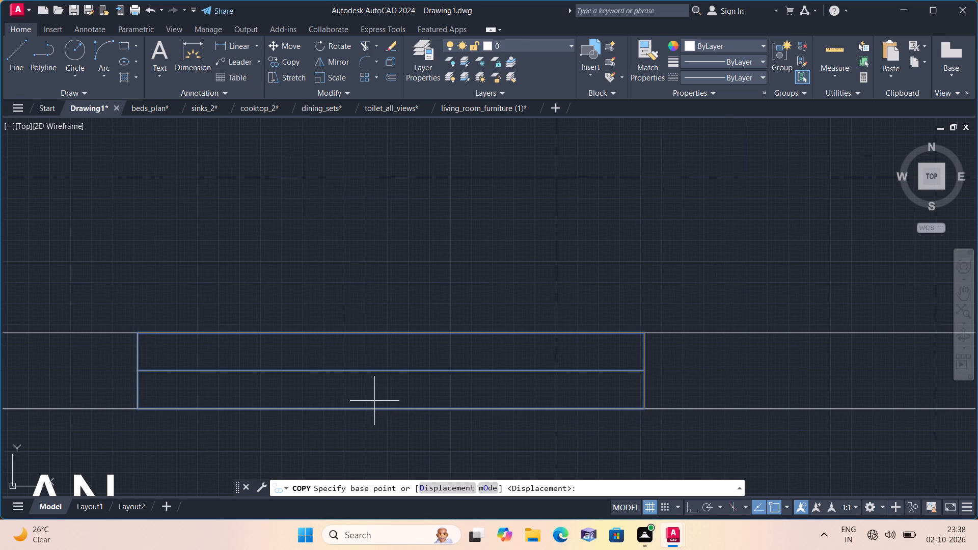
click(391, 408)
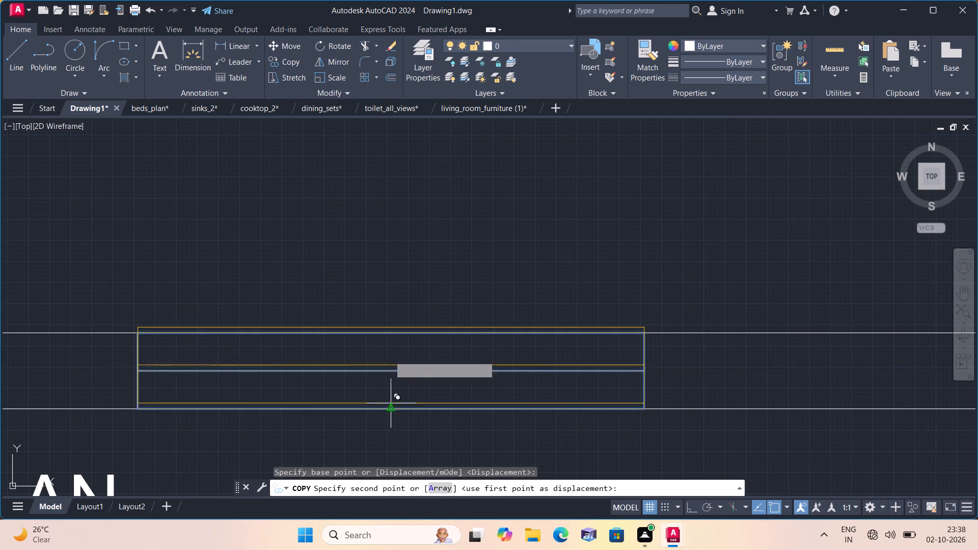
scroll(378, 276, down, 3)
middle_drag(374, 262, 336, 434)
scroll(374, 262, down, 1)
scroll(336, 442, down, 2)
middle_drag(374, 293, 346, 503)
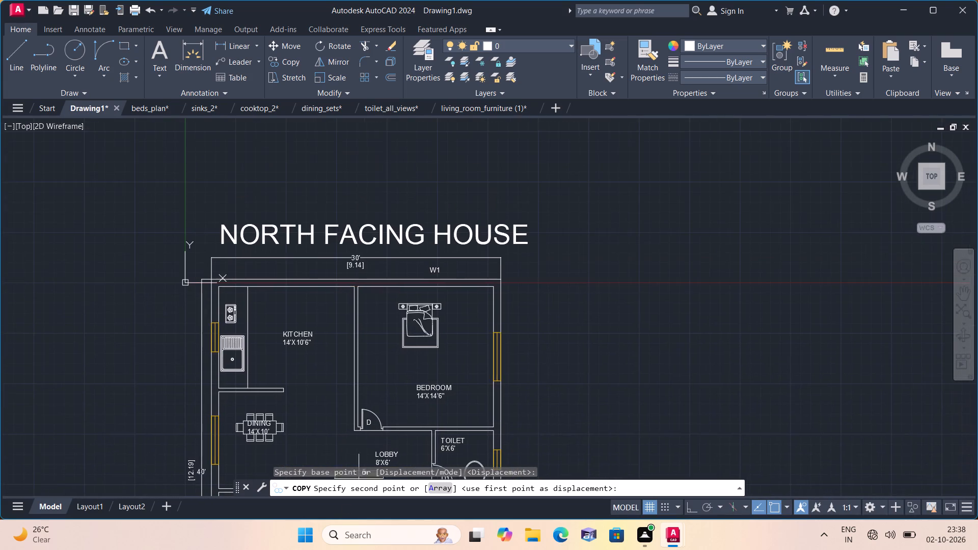
scroll(424, 286, up, 2)
click(427, 287)
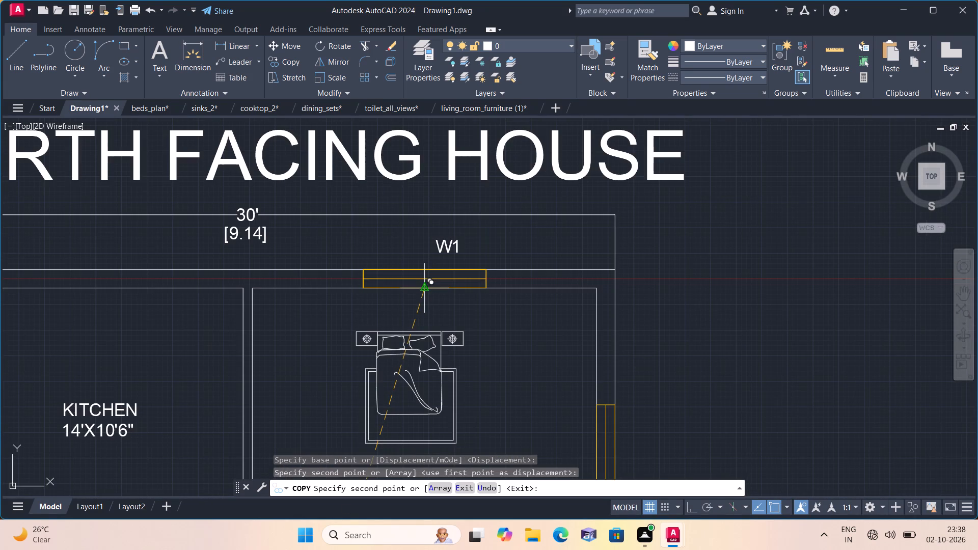
key(Escape)
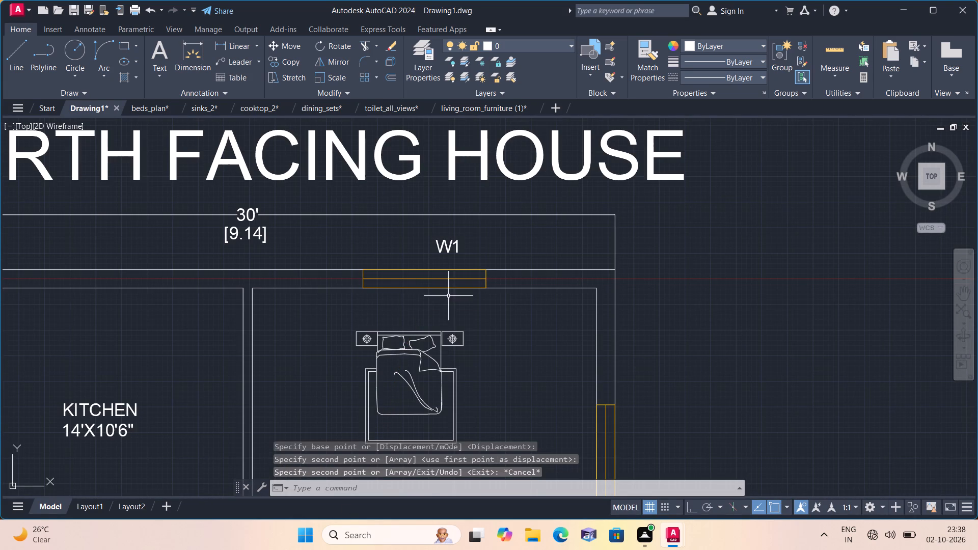
Move the W1 label closer to the north window of the 14'X14'6" bedroom, centred just above it.
scroll(450, 275, up, 1)
click(442, 226)
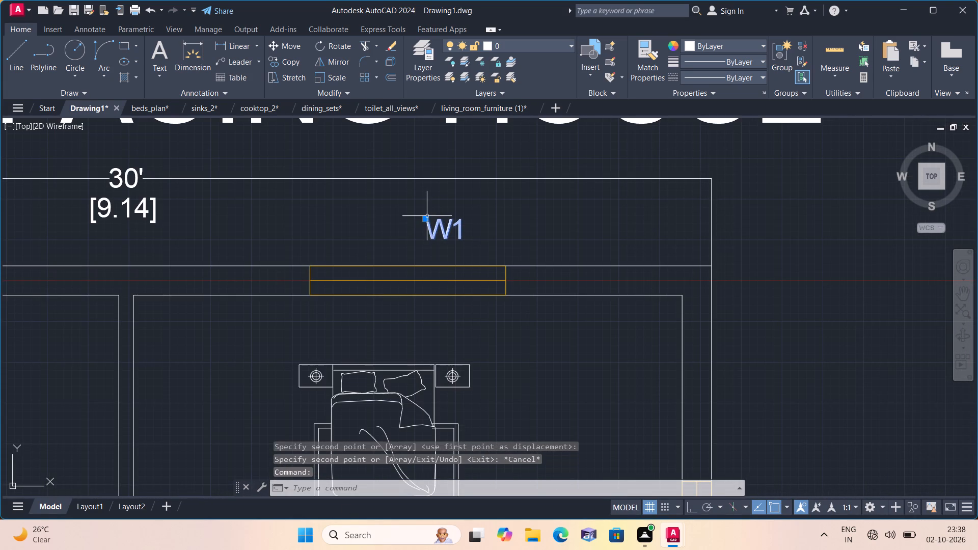
click(424, 217)
click(385, 235)
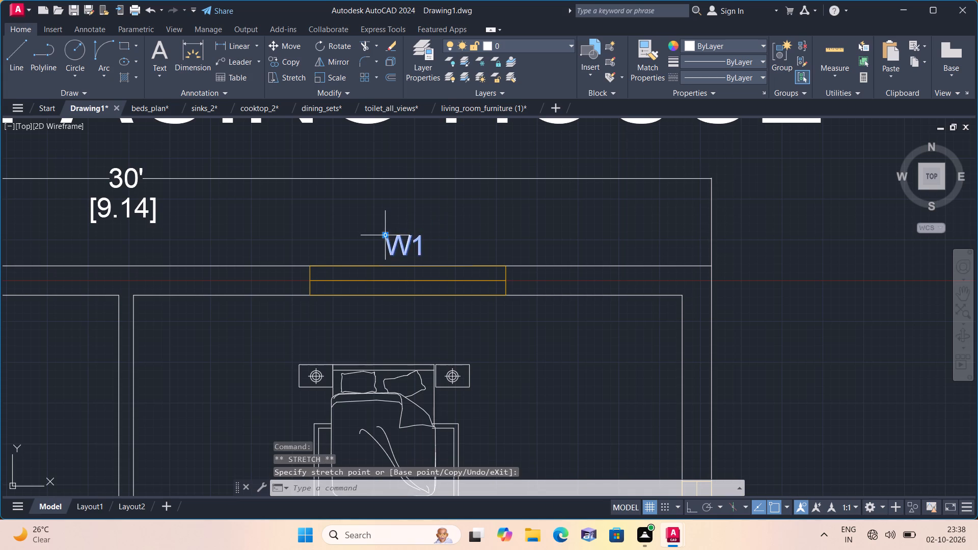
Copy the W1 label to just outside the east windows of the 14'X14'6" and 10'X10' bedrooms.
click(292, 58)
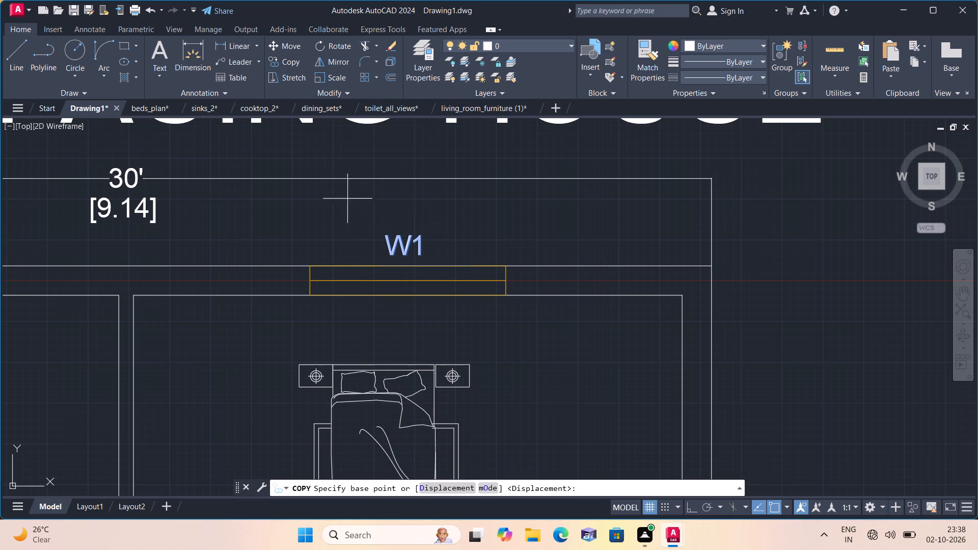
click(394, 245)
middle_drag(469, 313, 407, 209)
scroll(407, 209, down, 1)
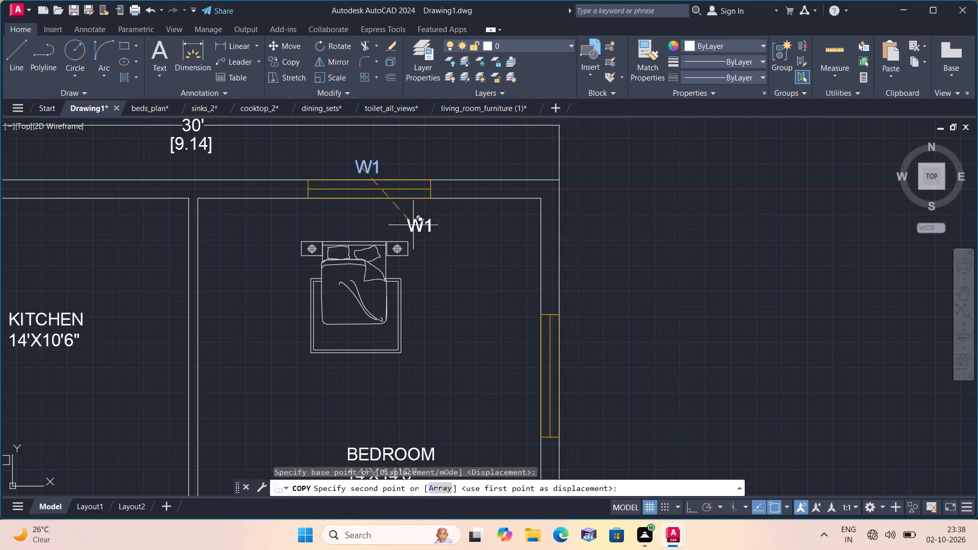
click(575, 369)
middle_drag(575, 369, 567, 365)
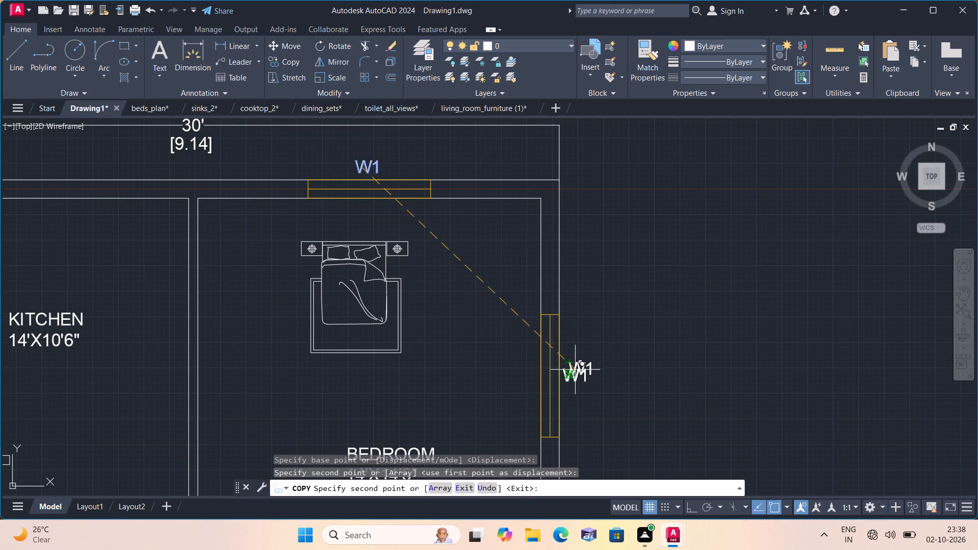
middle_drag(567, 365, 537, 259)
scroll(537, 261, down, 2)
middle_drag(561, 366, 540, 267)
scroll(521, 357, up, 1)
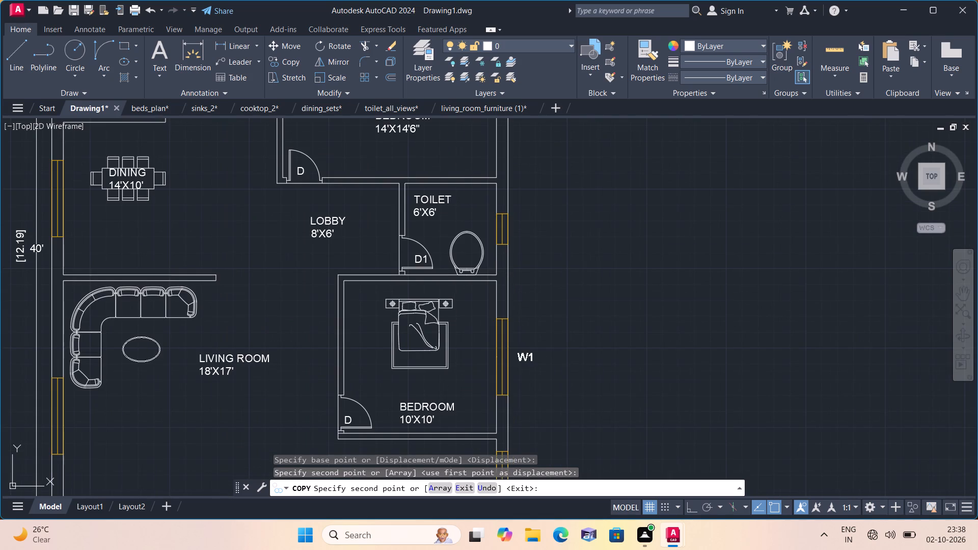
click(519, 355)
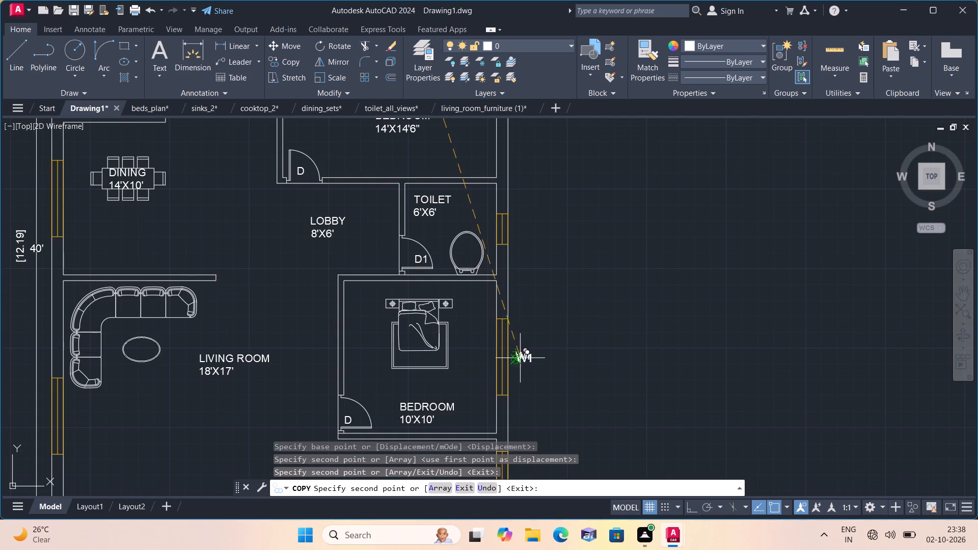
Place W1 copies outside the living room's east window and just below its south window near the M.D door.
middle_drag(518, 360, 510, 184)
scroll(498, 291, down, 1)
scroll(510, 239, up, 2)
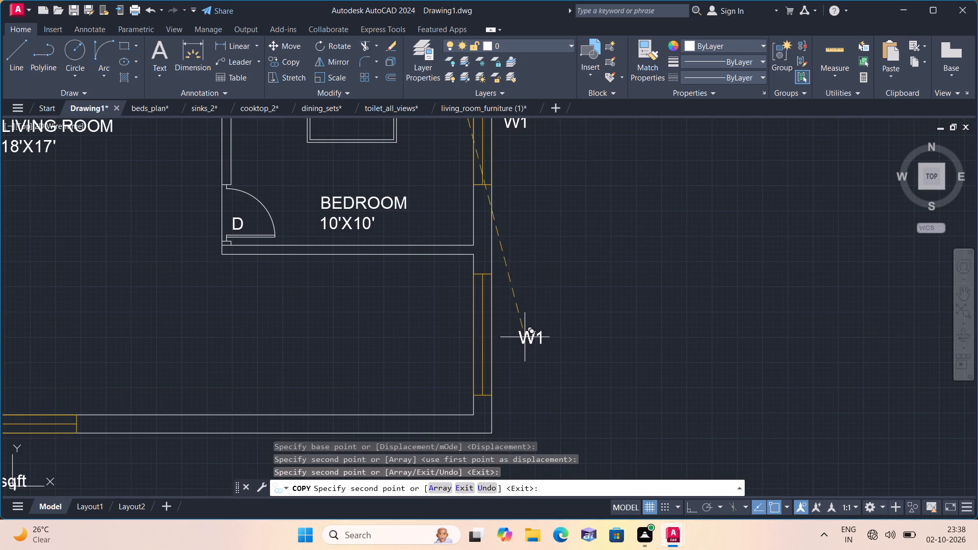
click(505, 332)
scroll(510, 337, down, 1)
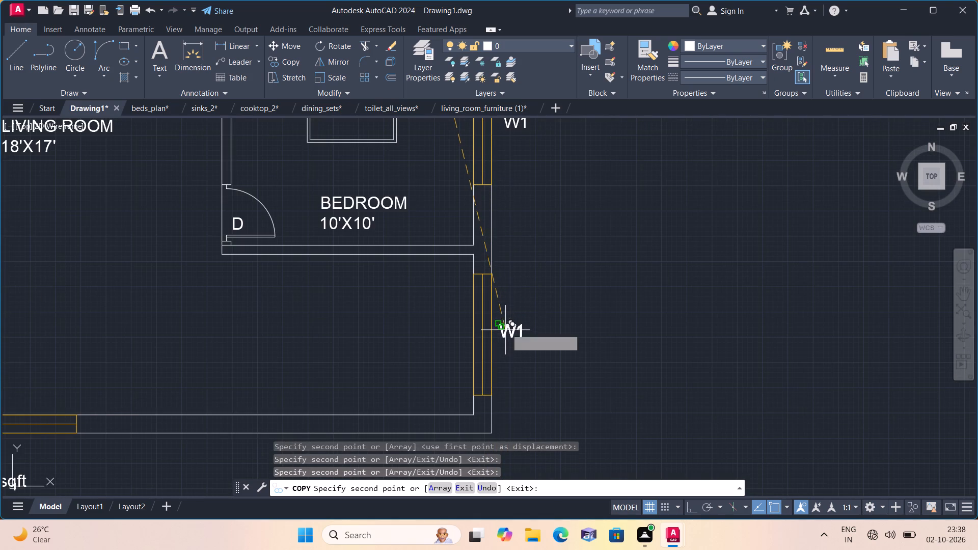
scroll(167, 404, up, 2)
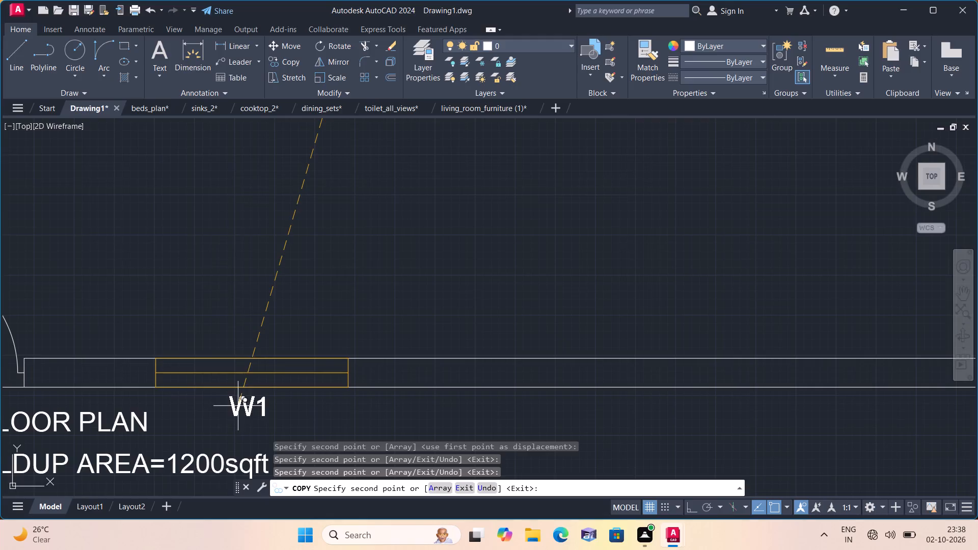
click(243, 405)
Place W1 copies just outside the west wall windows of the living room and the dining area.
scroll(193, 266, down, 1)
middle_drag(192, 262, 358, 406)
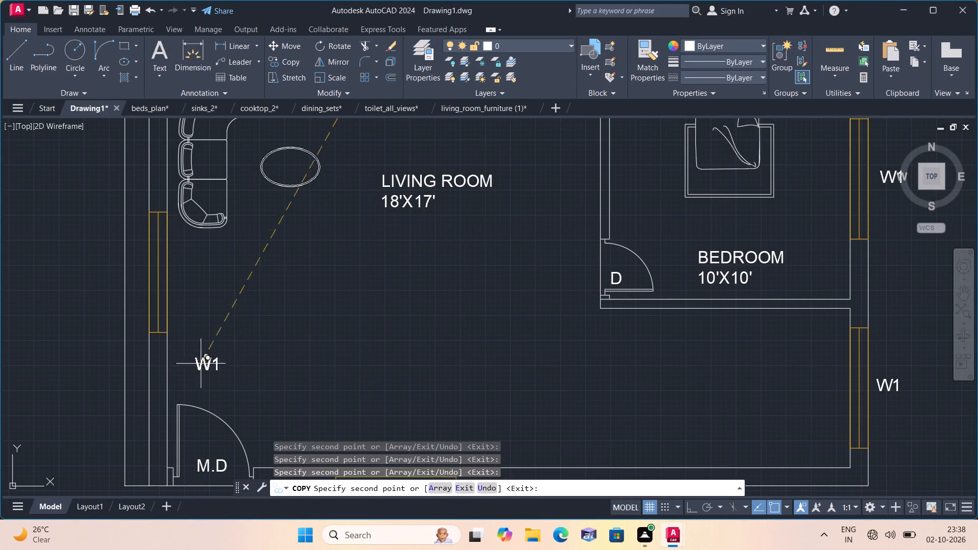
scroll(145, 288, up, 2)
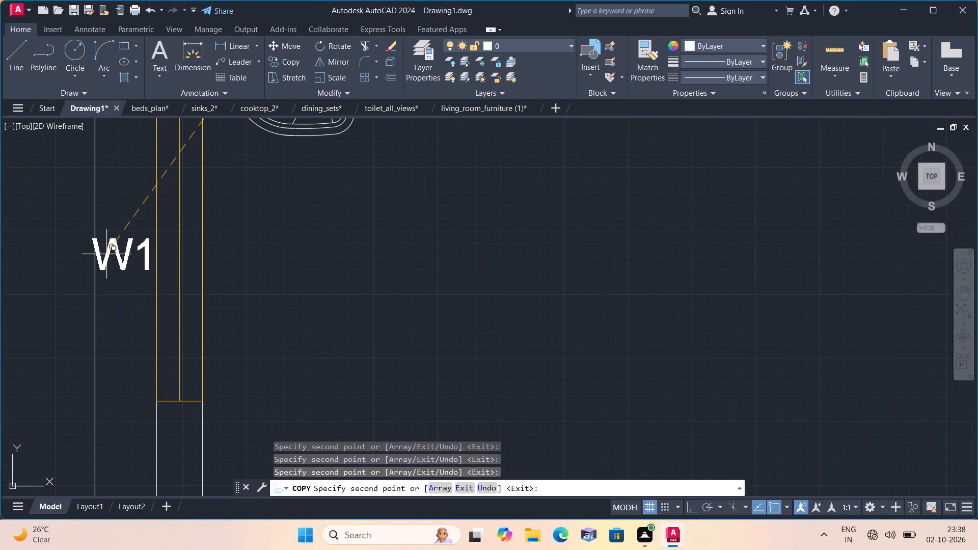
click(107, 254)
middle_drag(130, 249, 215, 491)
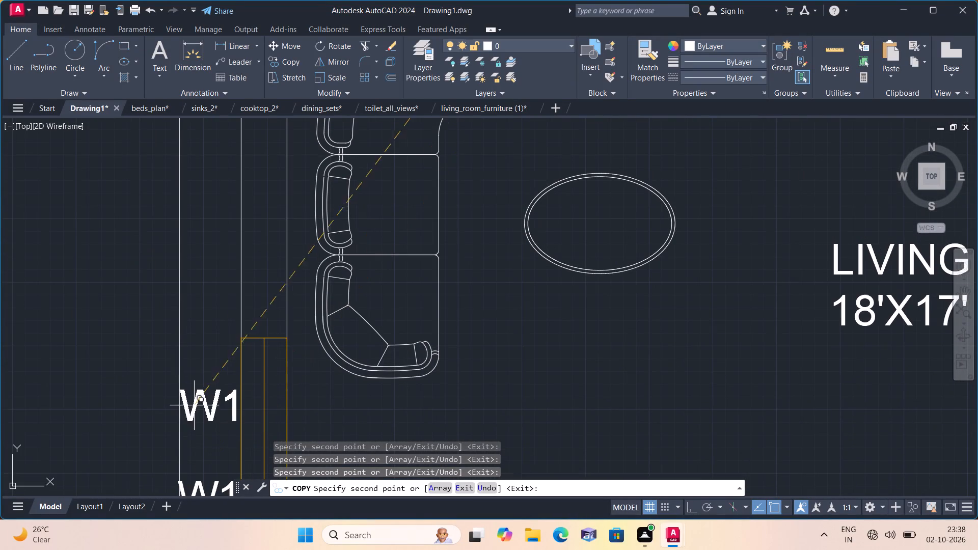
middle_drag(188, 286, 226, 549)
scroll(225, 524, down, 1)
middle_drag(238, 288, 223, 520)
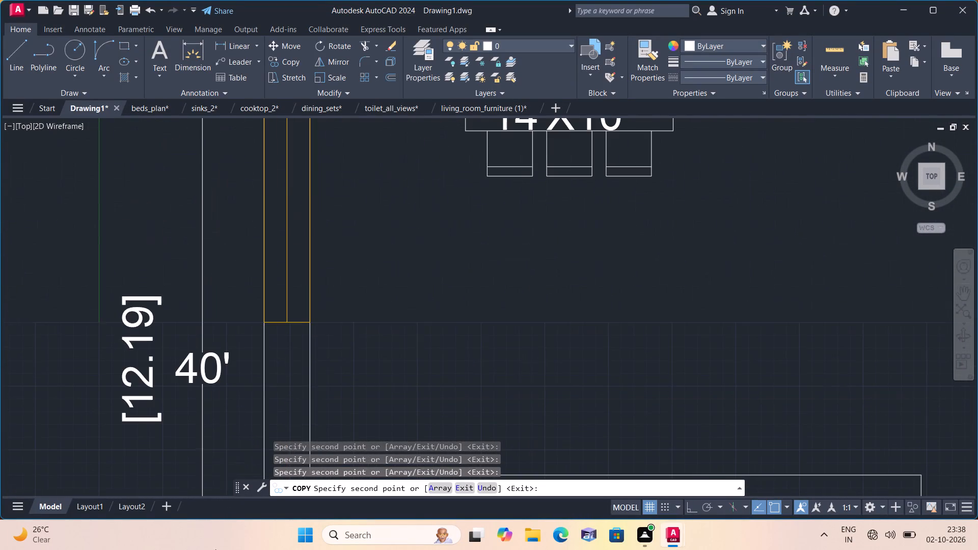
middle_drag(227, 226, 271, 443)
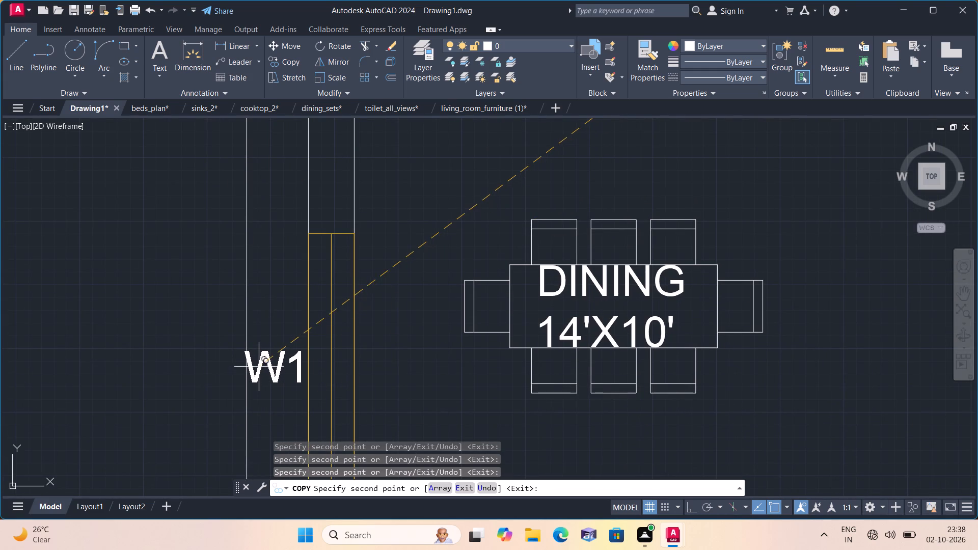
click(261, 365)
key(Escape)
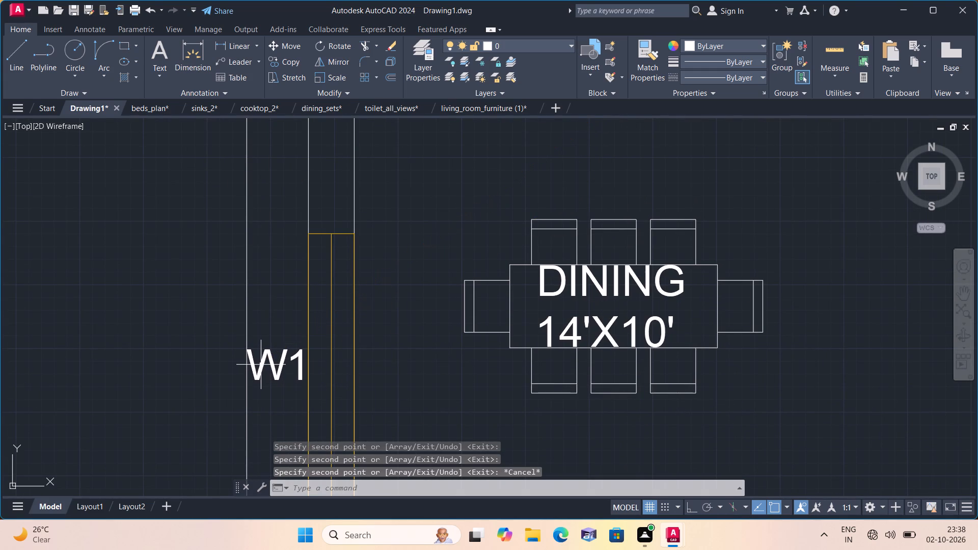
Move the W label from below the plan title to just west of the kitchen window.
scroll(261, 365, down, 2)
middle_drag(288, 391, 265, 315)
scroll(277, 368, down, 1)
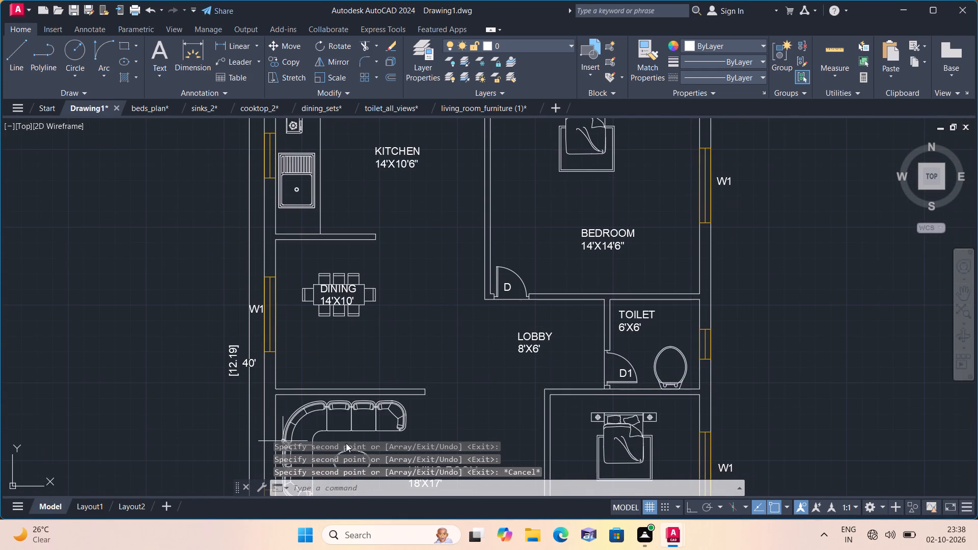
middle_click(343, 440)
middle_drag(339, 376, 323, 278)
scroll(339, 376, down, 2)
scroll(365, 417, up, 2)
scroll(322, 420, up, 1)
click(234, 407)
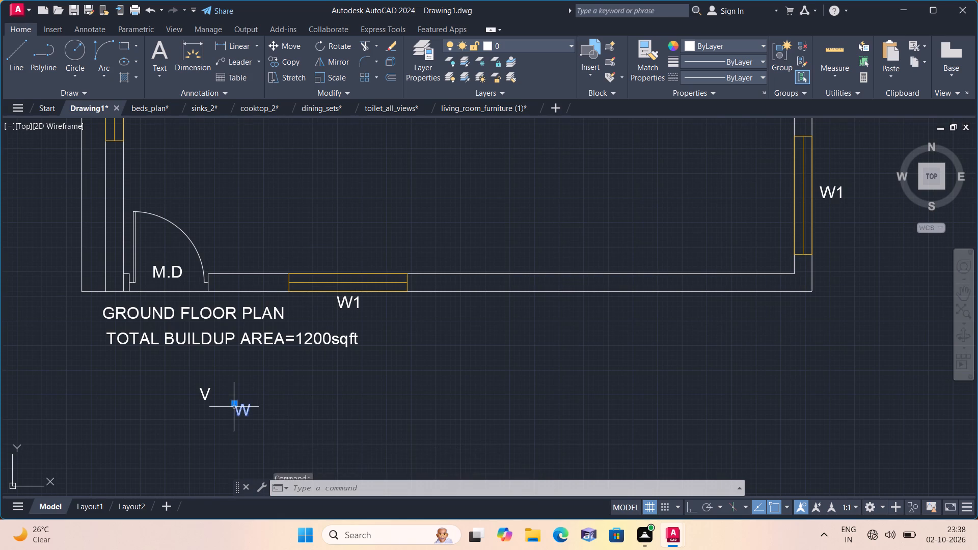
click(233, 405)
scroll(247, 360, down, 4)
middle_drag(268, 282, 264, 346)
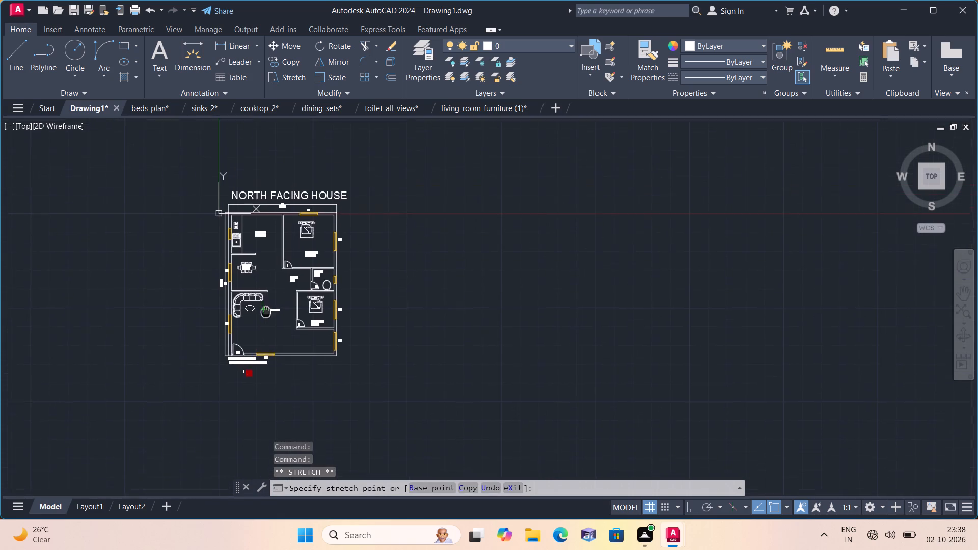
middle_drag(264, 346, 264, 368)
scroll(201, 283, up, 4)
scroll(354, 303, up, 2)
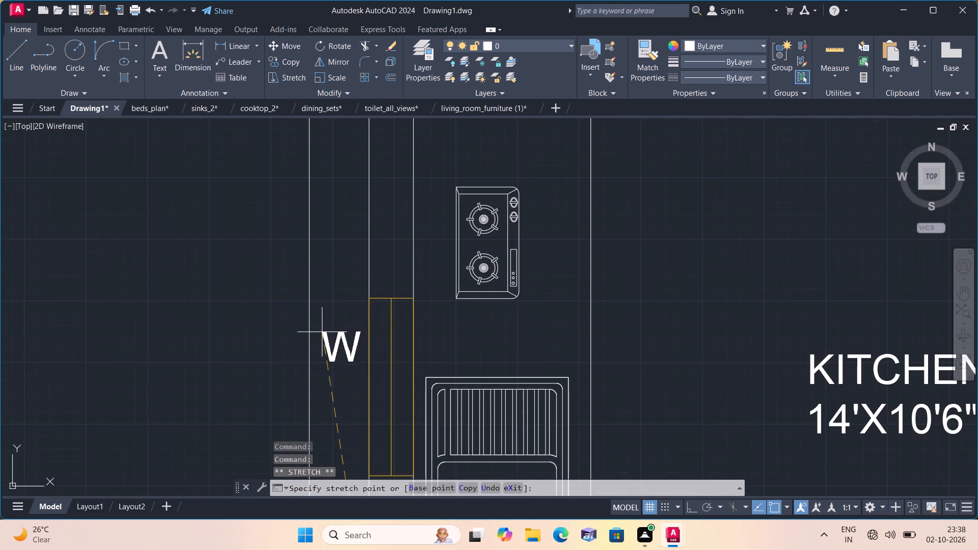
click(327, 362)
Move the V label from below the plan title to just outside the toilet's east window.
middle_drag(406, 381, 343, 259)
scroll(406, 381, down, 2)
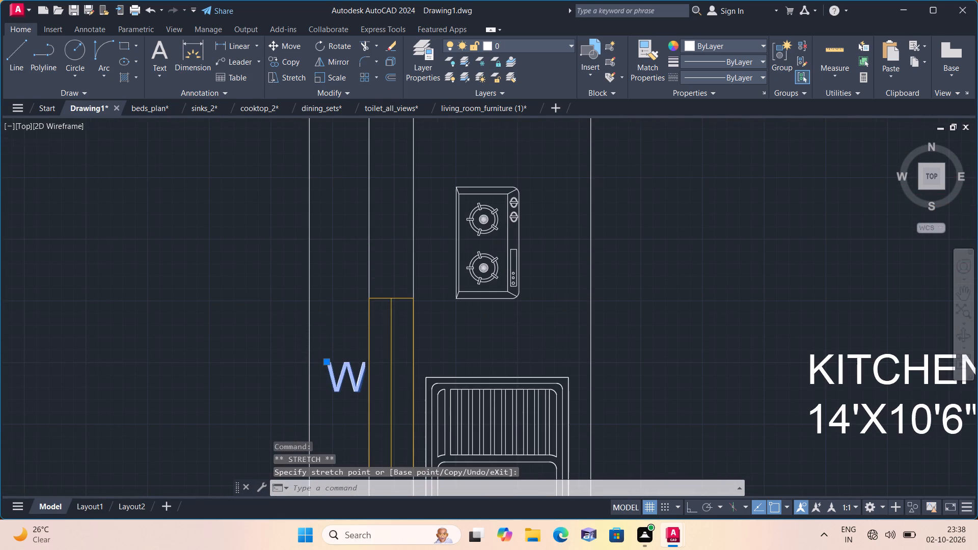
middle_drag(343, 259, 335, 236)
scroll(343, 259, down, 1)
middle_drag(409, 401, 335, 206)
middle_drag(411, 453, 356, 261)
scroll(351, 246, down, 1)
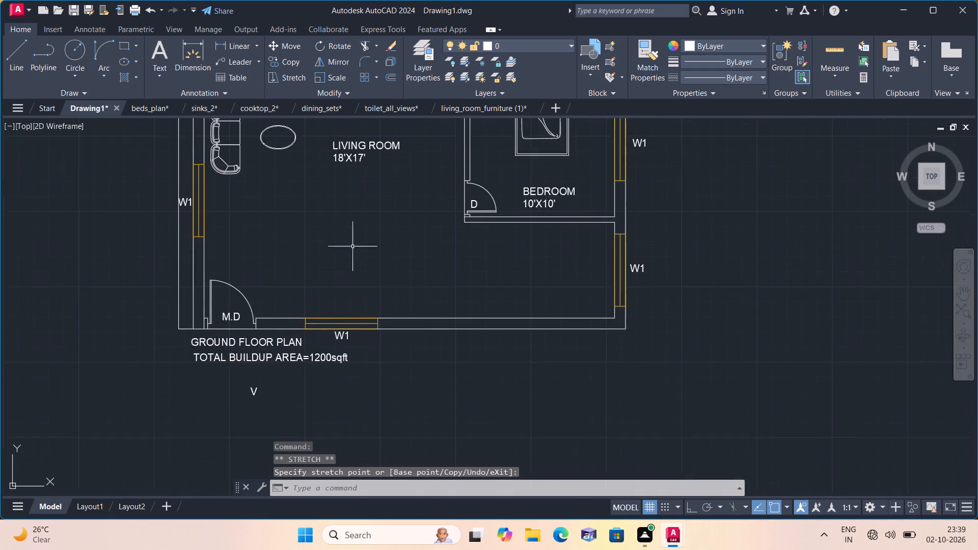
scroll(268, 381, up, 2)
click(318, 281)
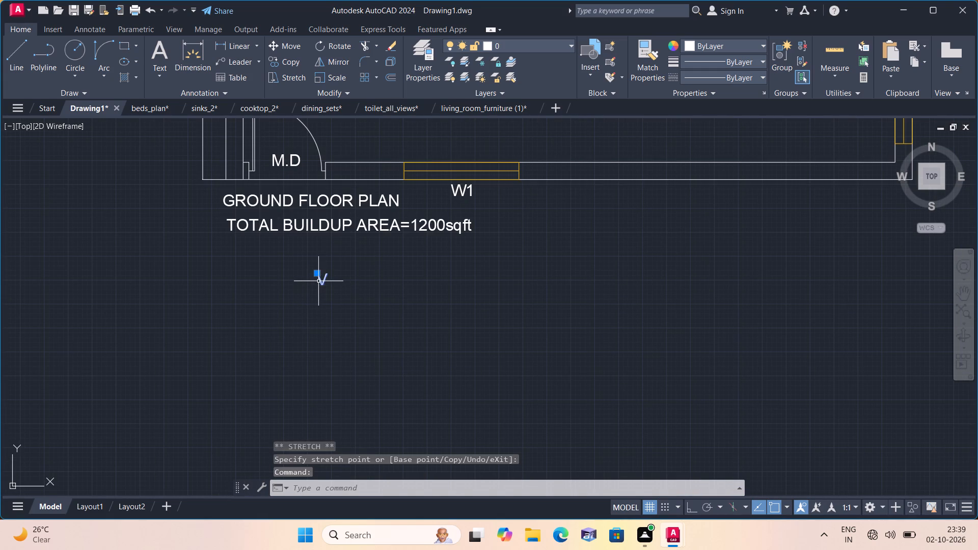
click(315, 273)
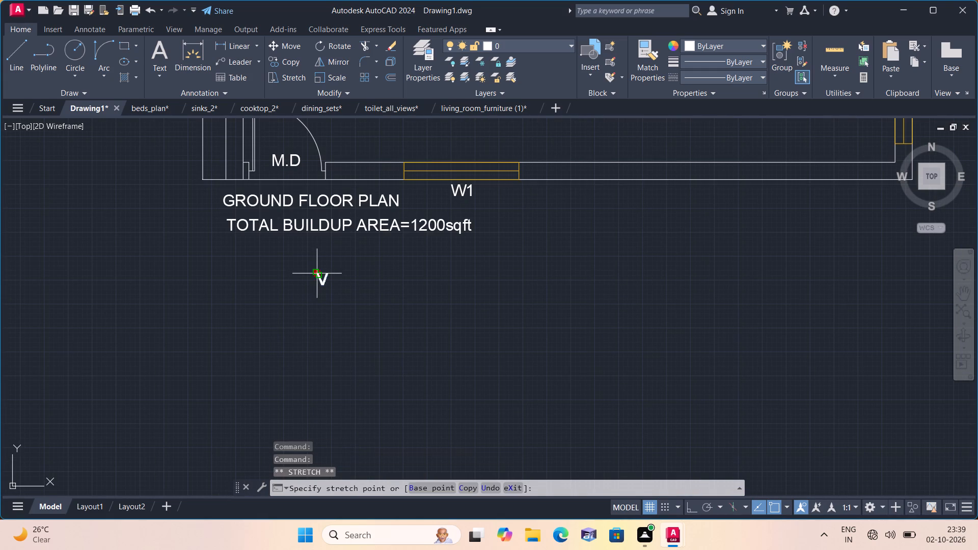
scroll(342, 252, down, 1)
middle_drag(342, 260, 252, 482)
scroll(252, 482, down, 3)
middle_drag(434, 289, 356, 474)
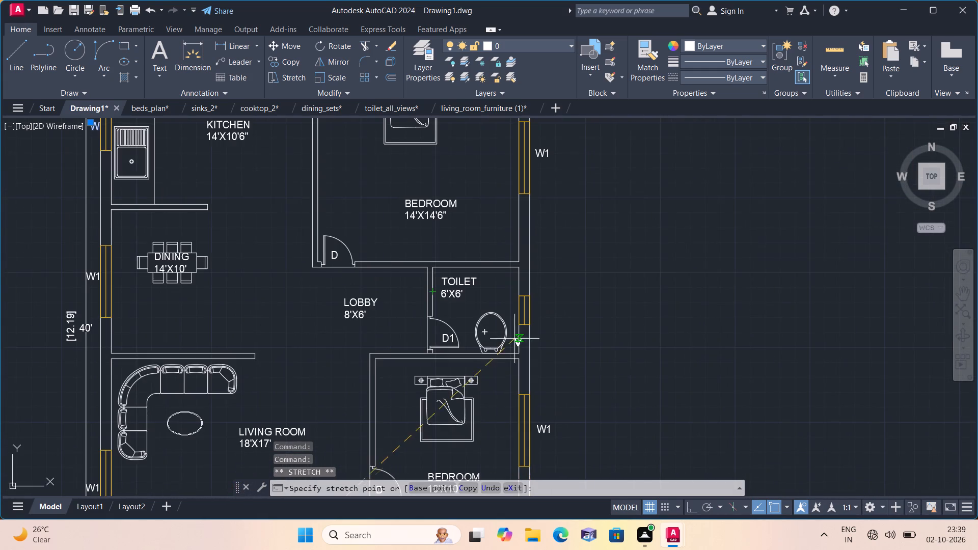
scroll(552, 303, up, 3)
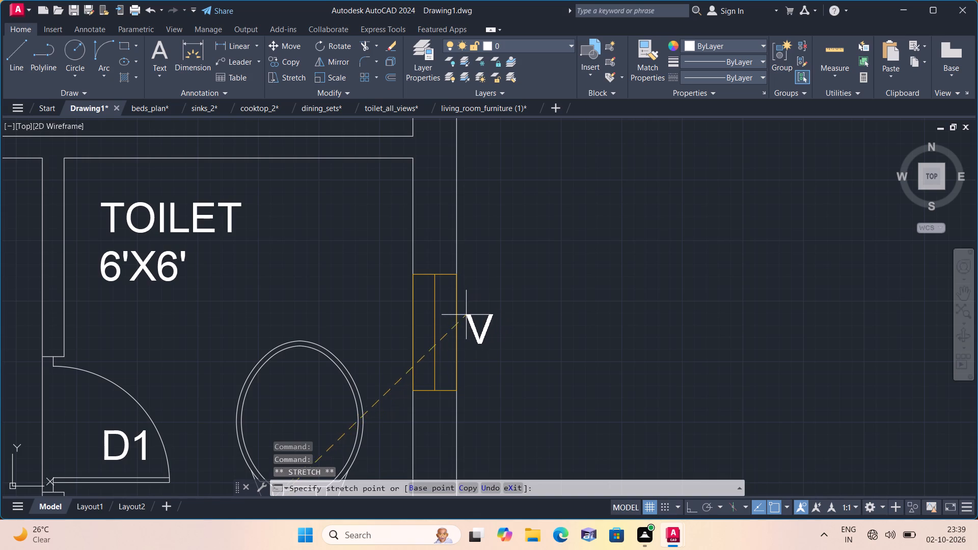
click(469, 316)
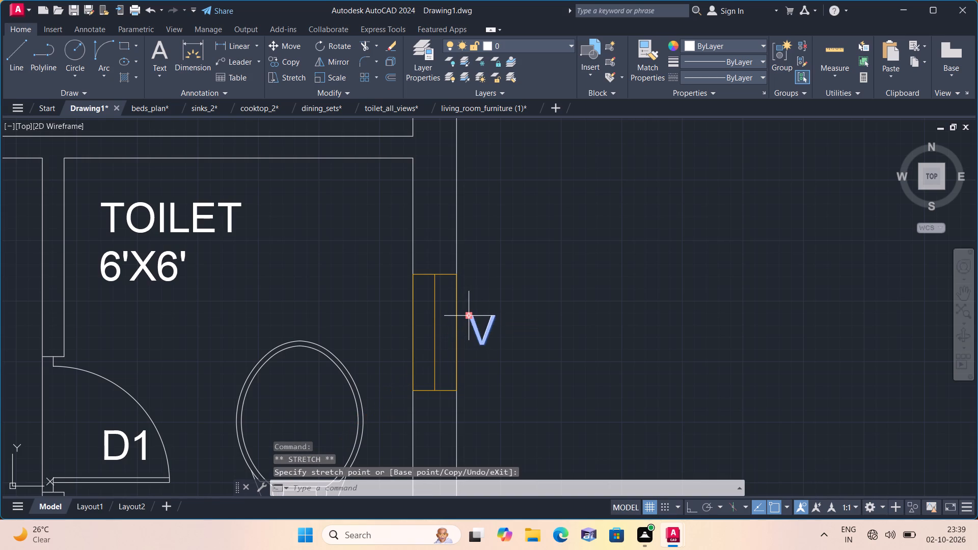
key(Escape)
Draw a straight vertical line from the 10'X10' bedroom's outer southwest corner down to the inner face of the south wall.
scroll(469, 316, down, 2)
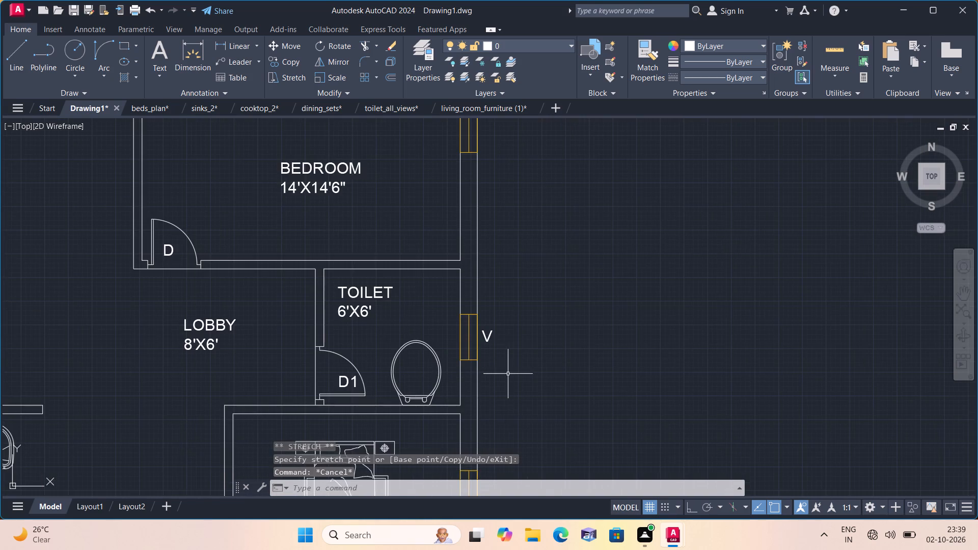
scroll(500, 374, down, 1)
scroll(552, 377, down, 1)
middle_drag(536, 361, 550, 255)
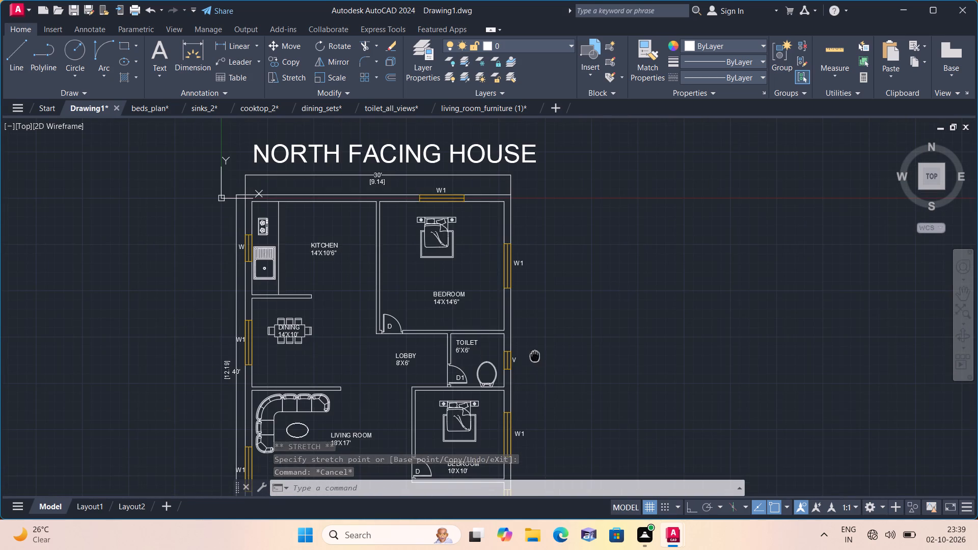
scroll(439, 397, up, 2)
middle_drag(438, 394, 471, 309)
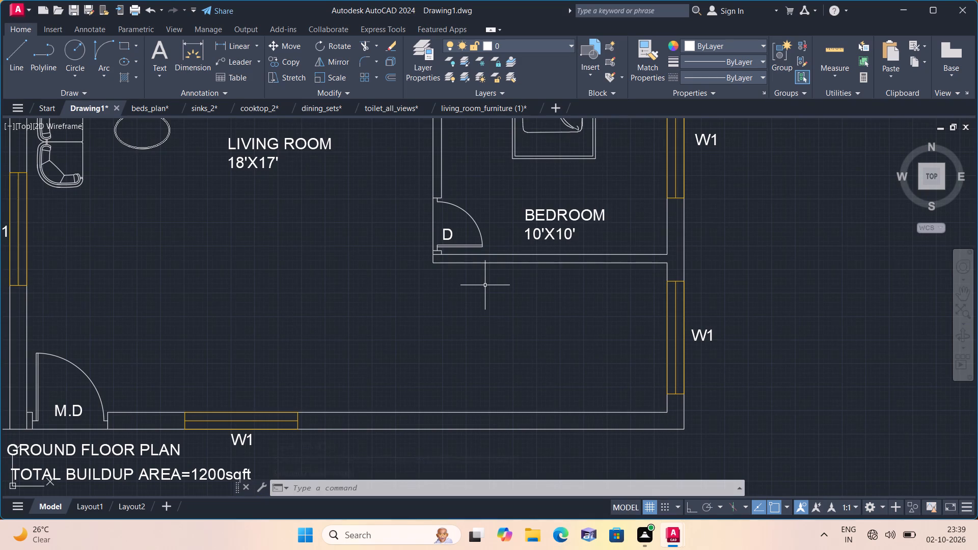
text(l)
key(space)
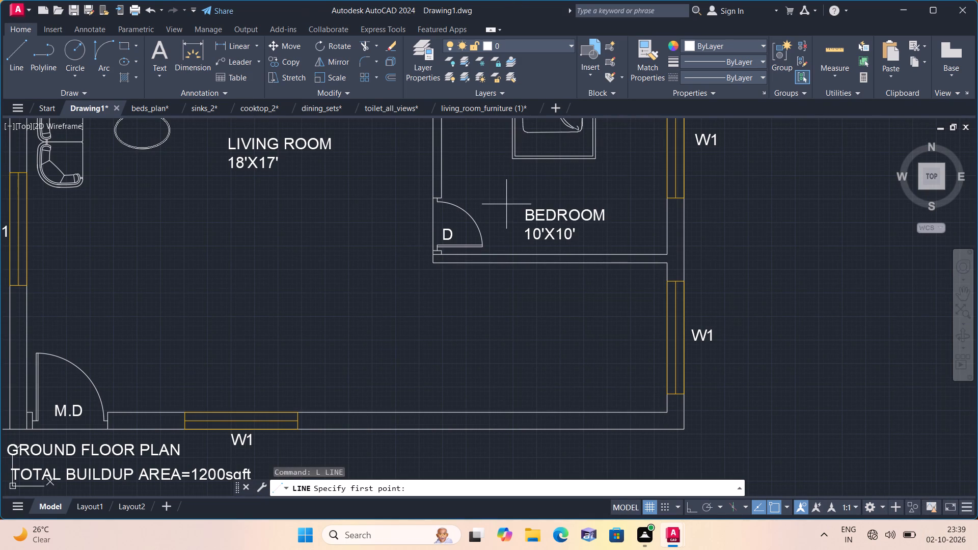
scroll(424, 266, up, 2)
click(442, 260)
middle_drag(449, 329, 449, 328)
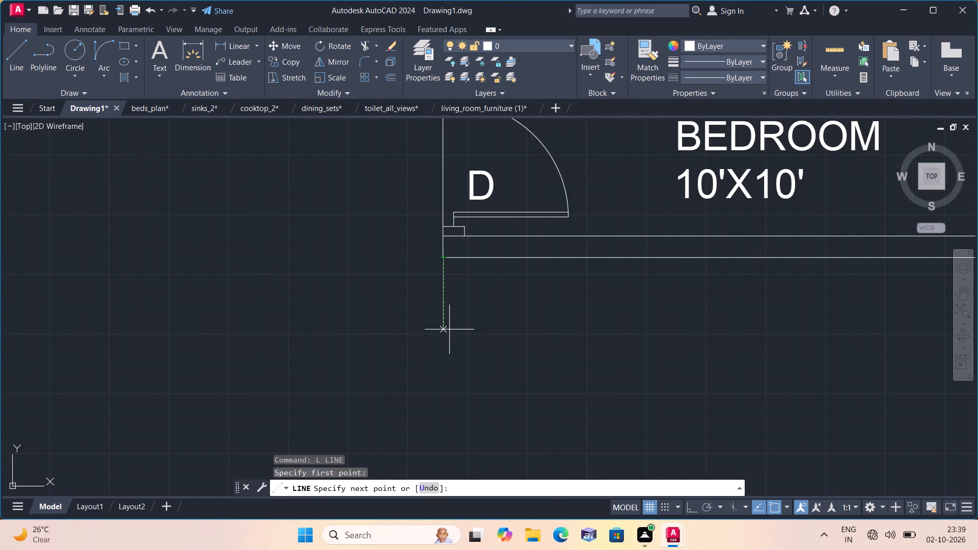
middle_drag(449, 328, 448, 229)
scroll(448, 225, down, 1)
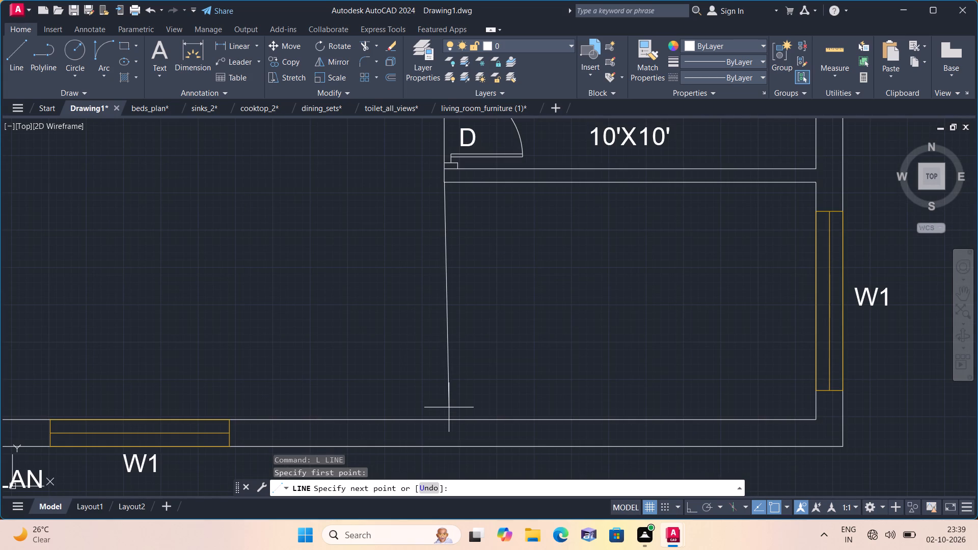
key(F8)
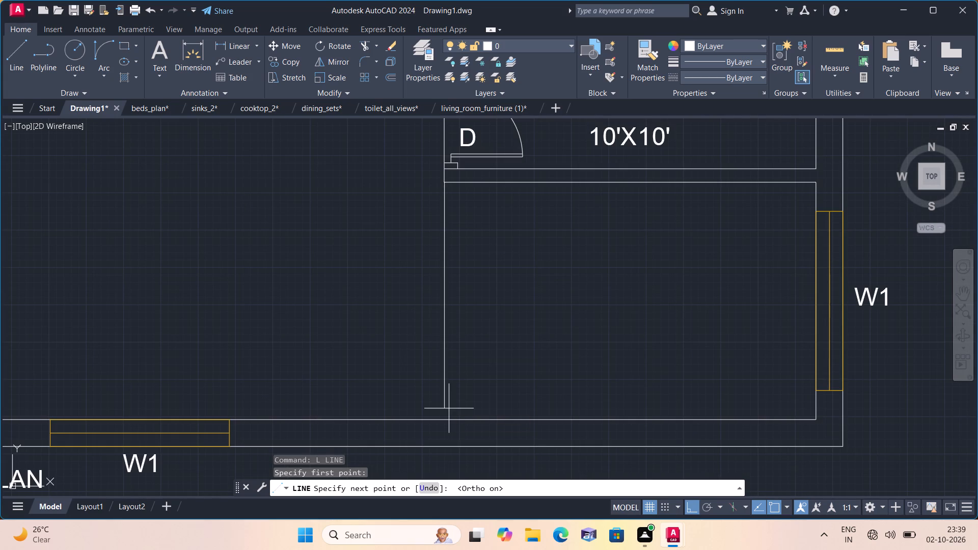
click(441, 417)
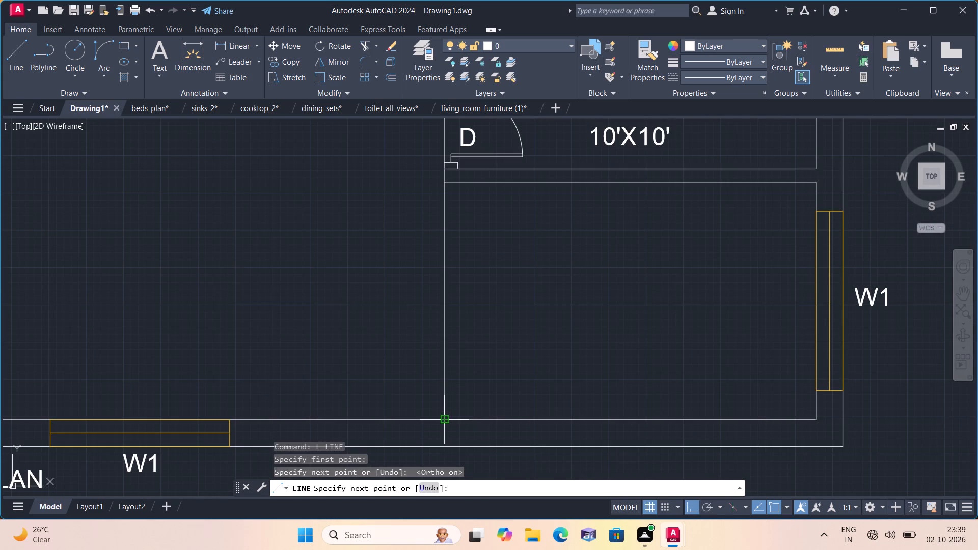
key(space)
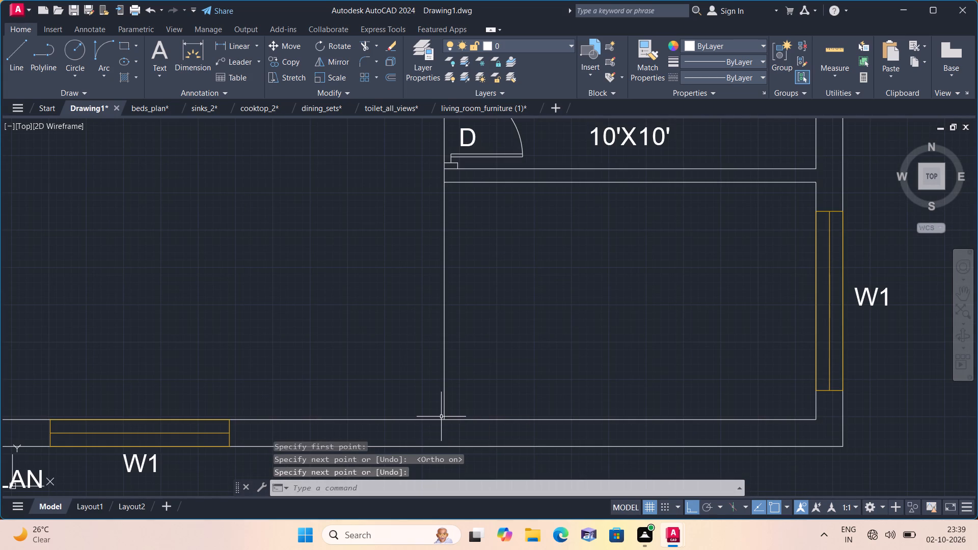
Offset the new vertical line 10" eastward five times in succession, each from the previous copy, to start the row of treads.
text(offset)
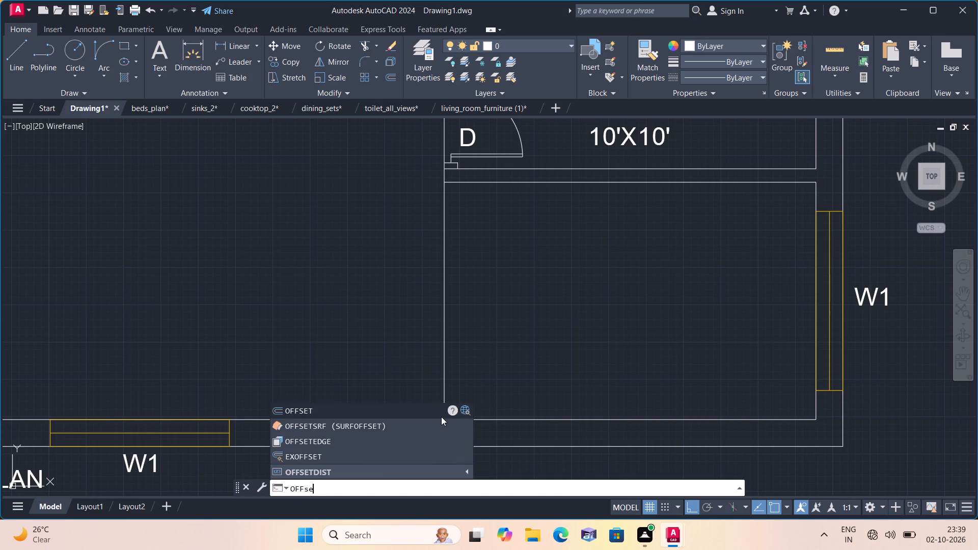
key(space)
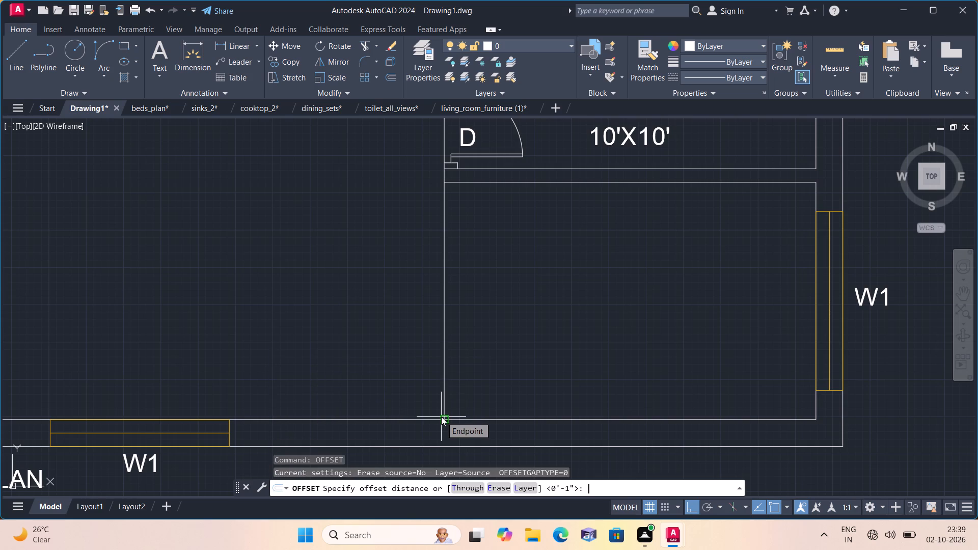
text(10")
key(space)
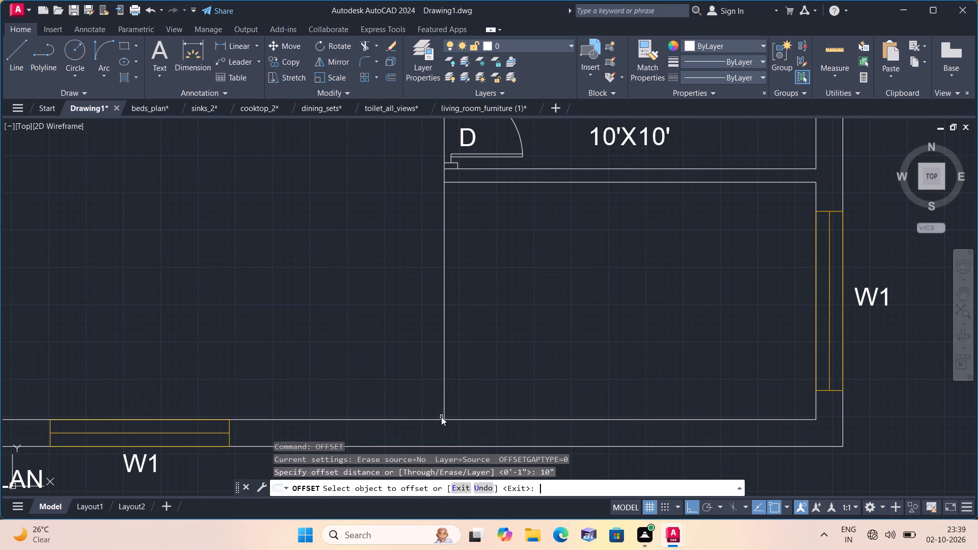
scroll(441, 417, up, 1)
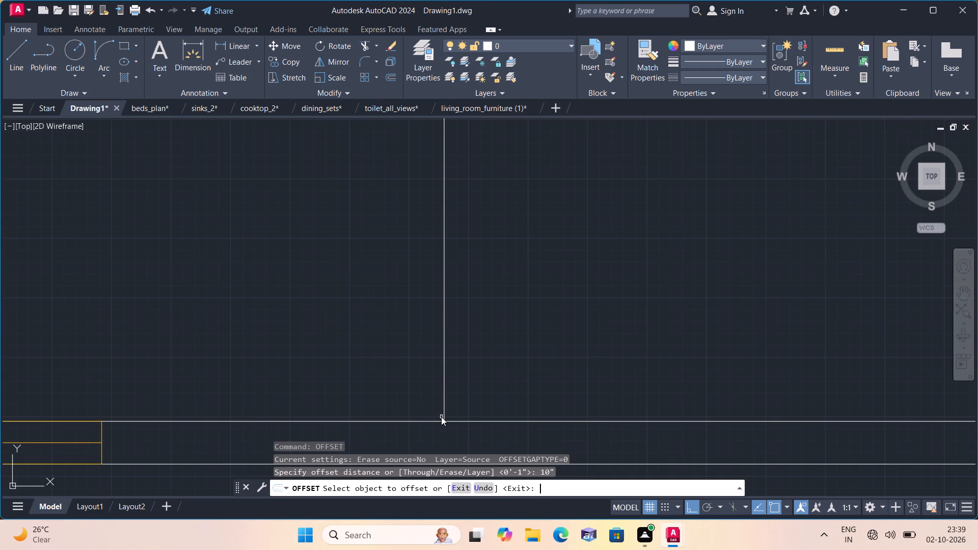
scroll(441, 417, down, 1)
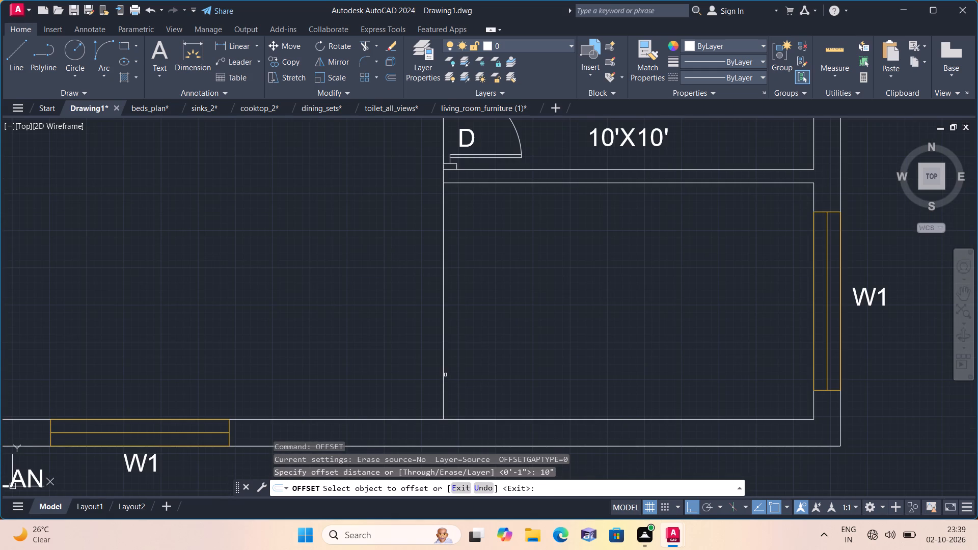
click(445, 374)
click(459, 367)
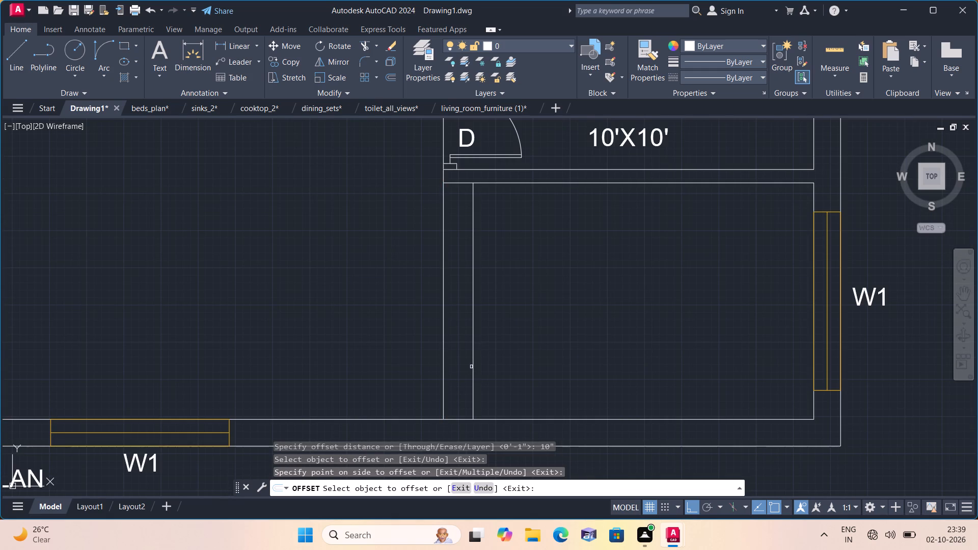
click(471, 367)
click(478, 366)
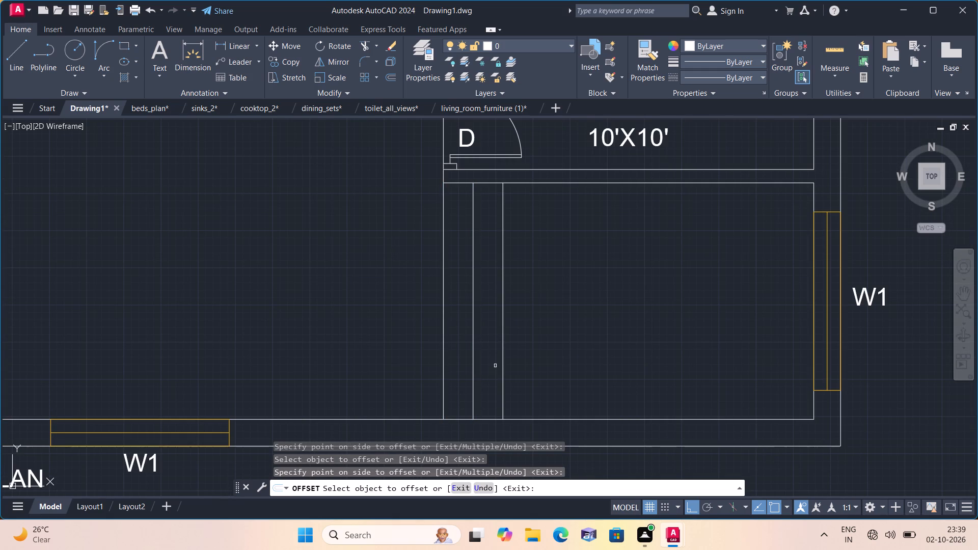
click(502, 362)
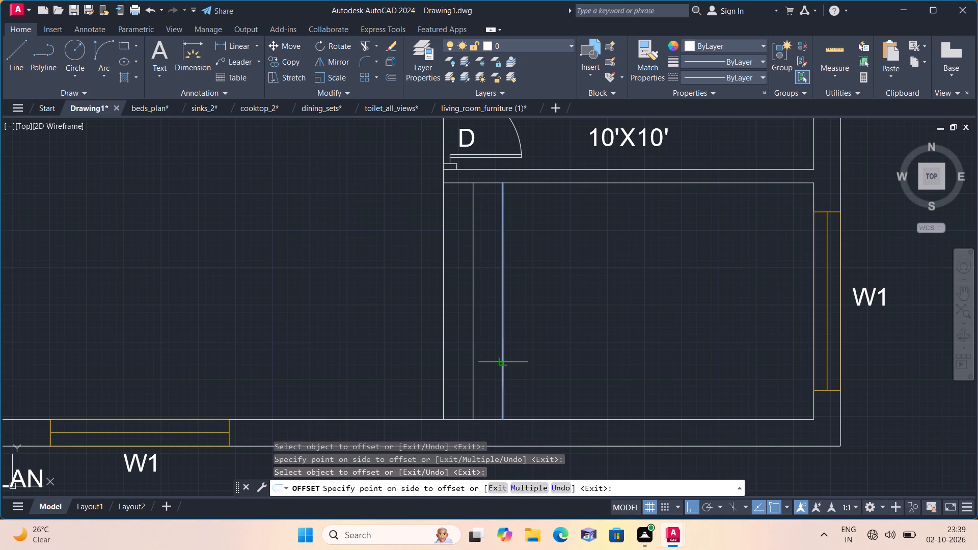
click(524, 359)
click(533, 359)
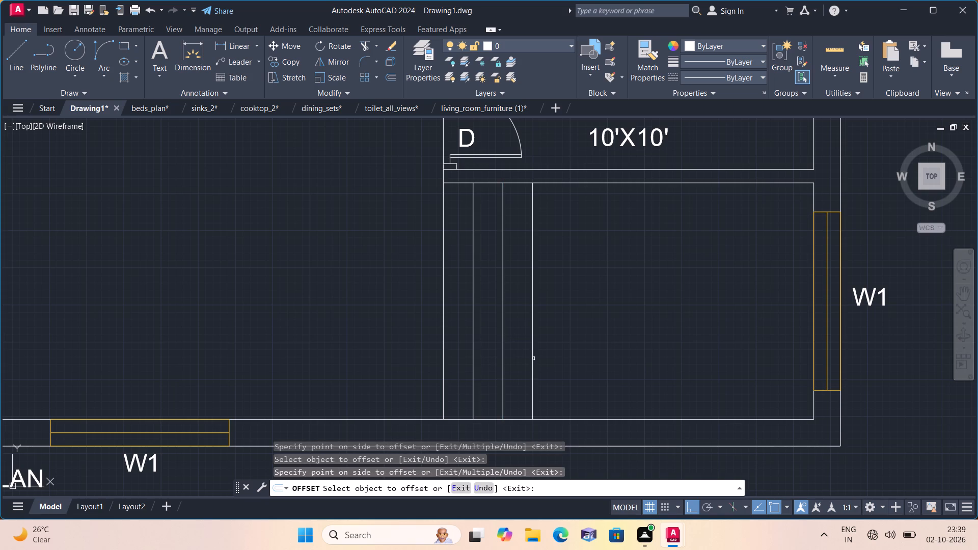
click(562, 357)
click(563, 354)
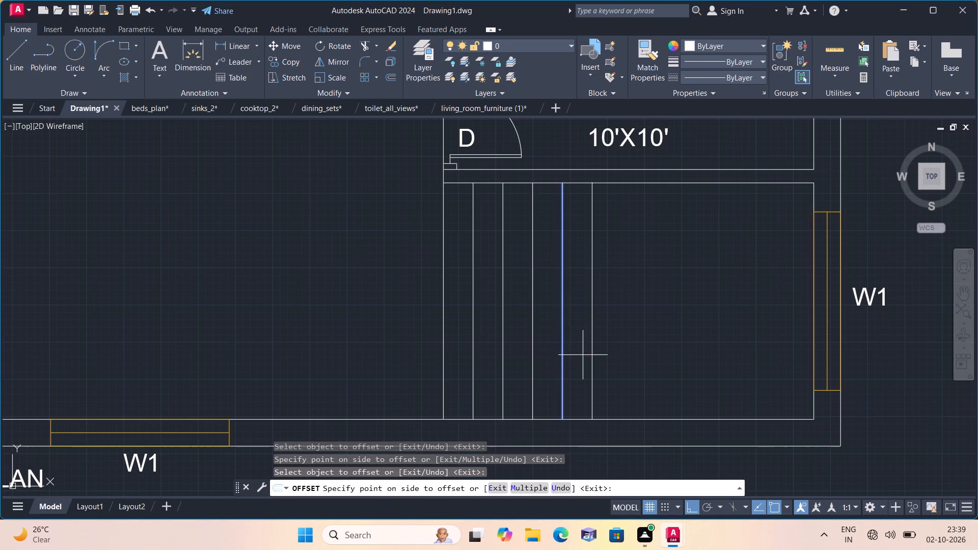
click(585, 355)
Continue the row with five more 10" eastward offsets, each from the last line, toward the east window.
click(594, 354)
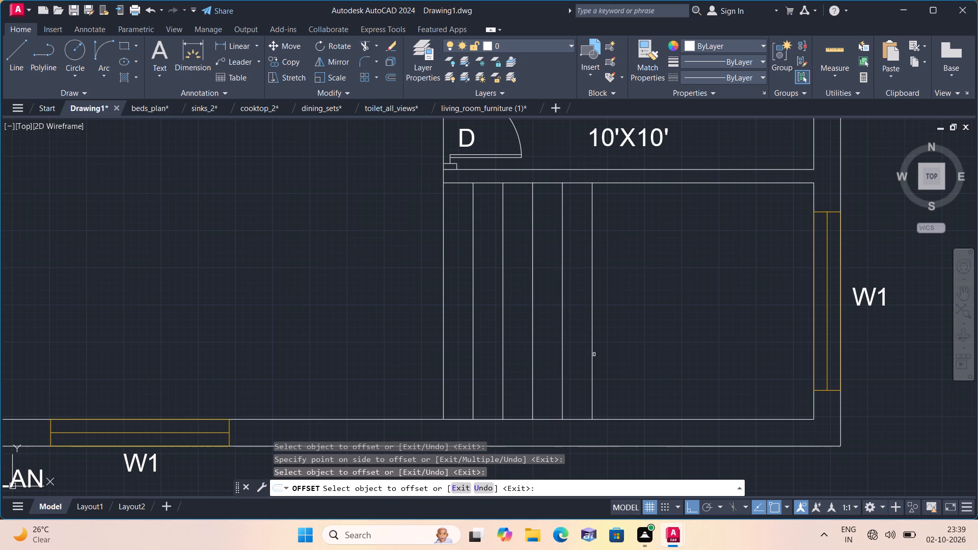
click(593, 352)
click(594, 352)
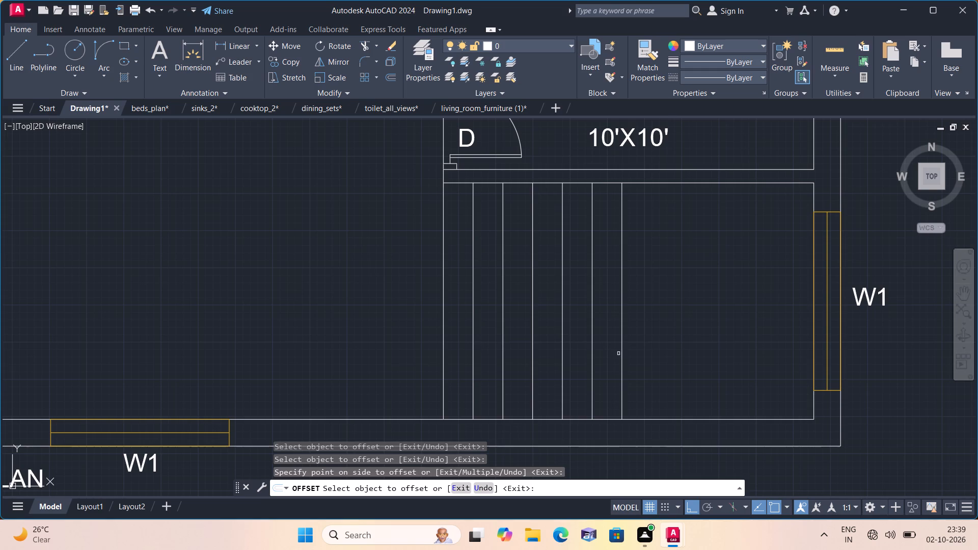
click(620, 354)
click(647, 355)
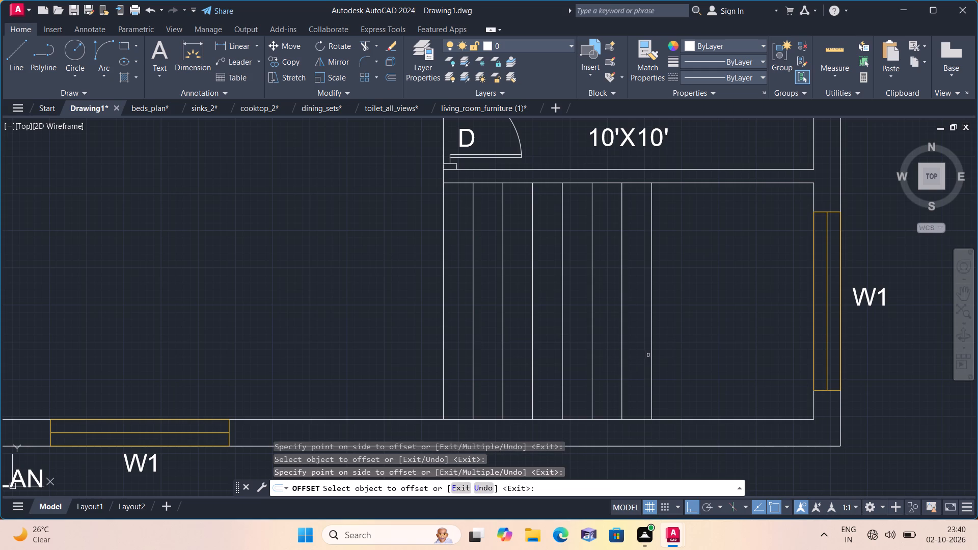
click(651, 356)
click(666, 357)
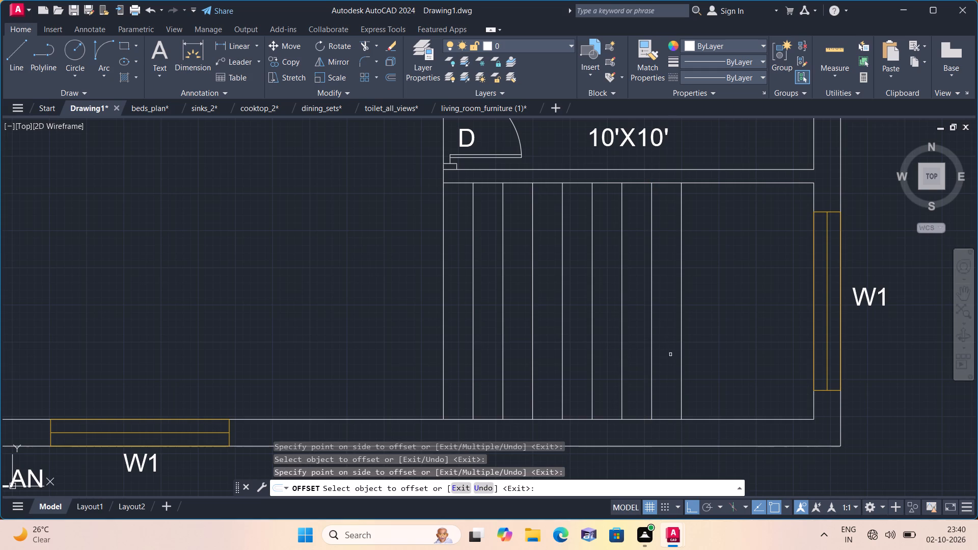
click(679, 354)
click(686, 348)
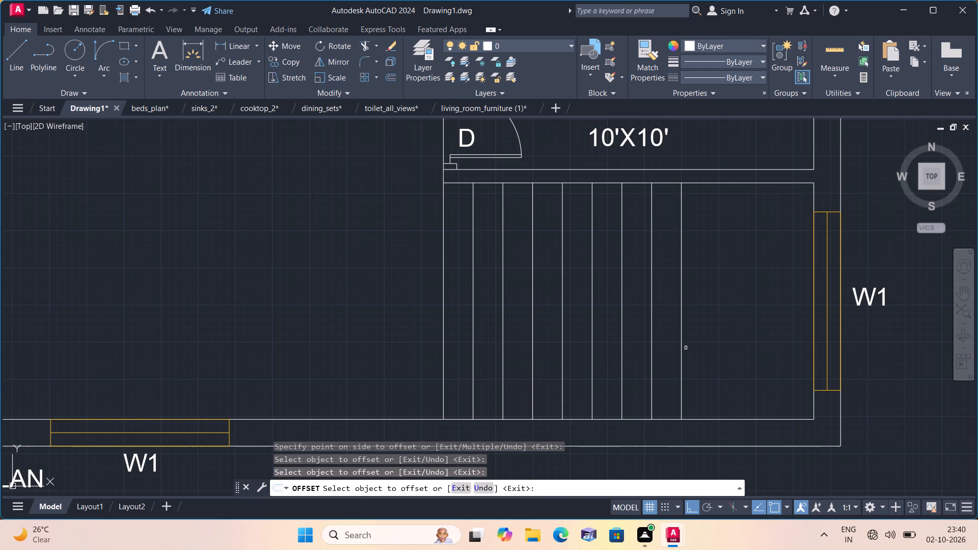
click(683, 344)
double_click(712, 347)
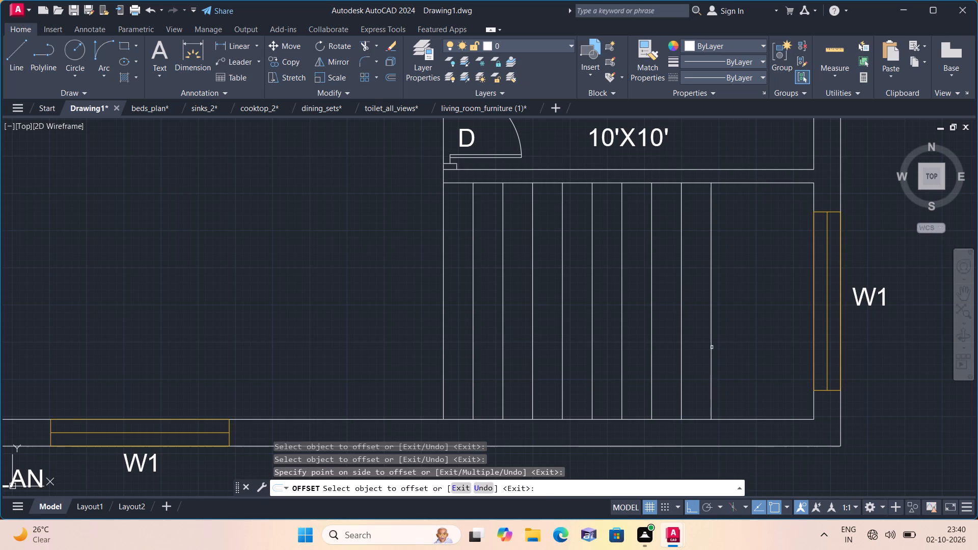
click(711, 346)
click(731, 346)
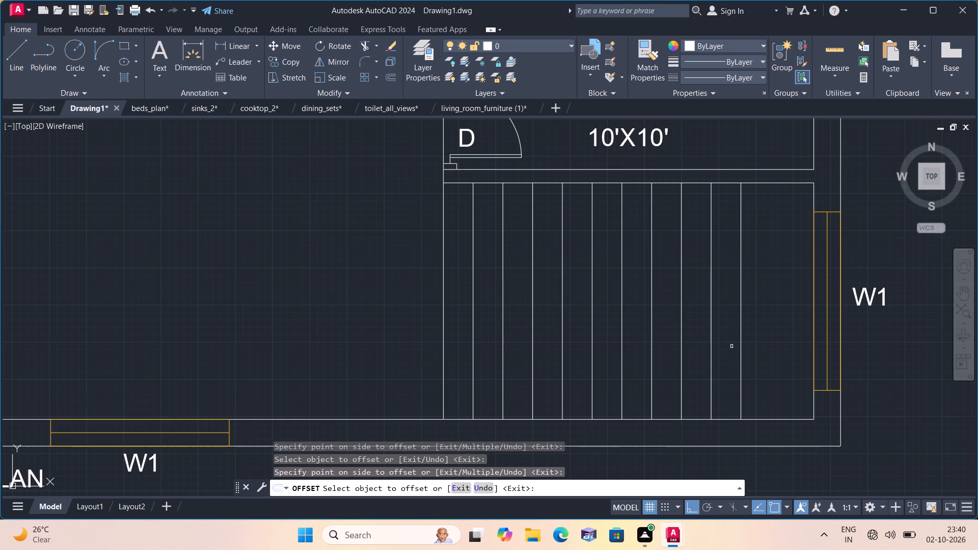
key(Escape)
click(782, 342)
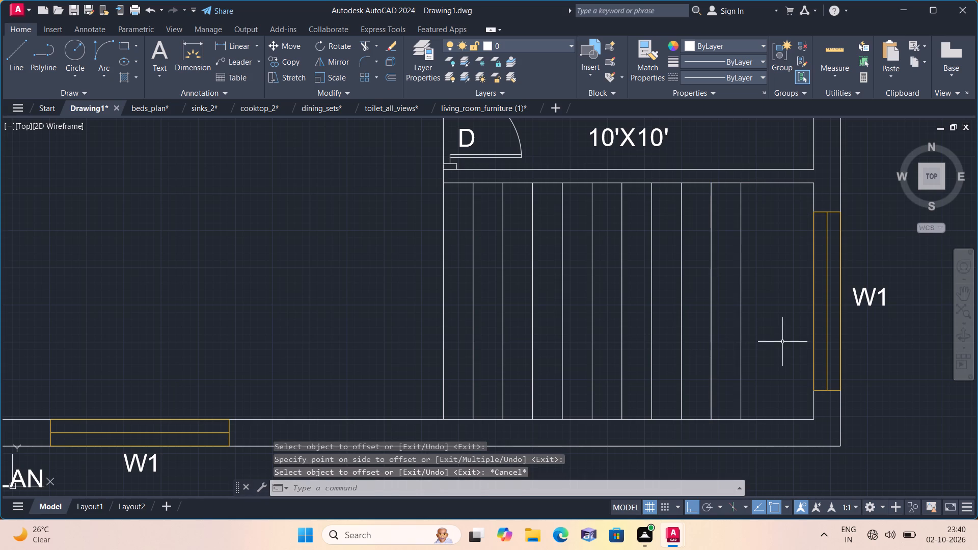
Erase the ten 10"-spaced tread lines, keeping only the westernmost vertical line.
click(466, 294)
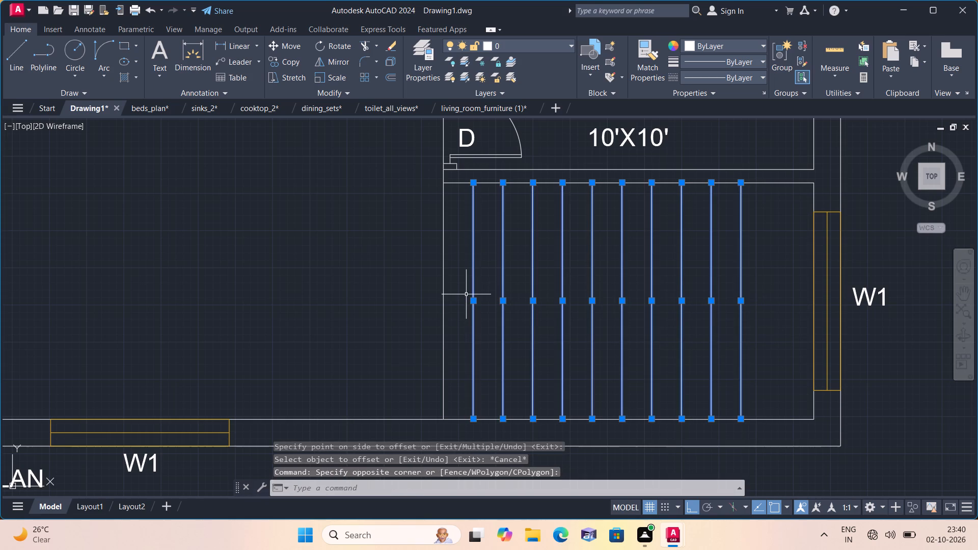
key(Delete)
Offset the westernmost vertical line 8" eastward five times in succession, each from the previous copy, to restart the row of treads.
text(offset 8")
key(space)
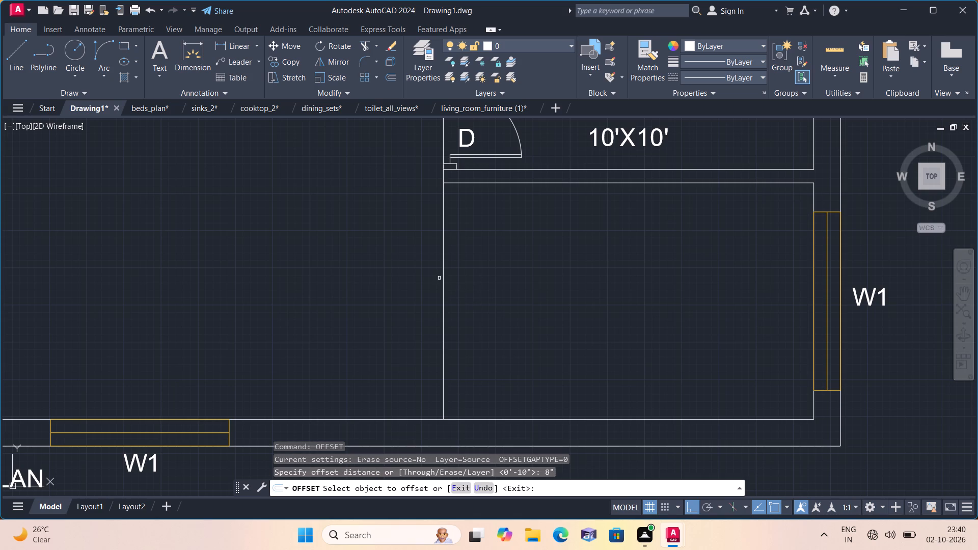
click(443, 280)
click(476, 283)
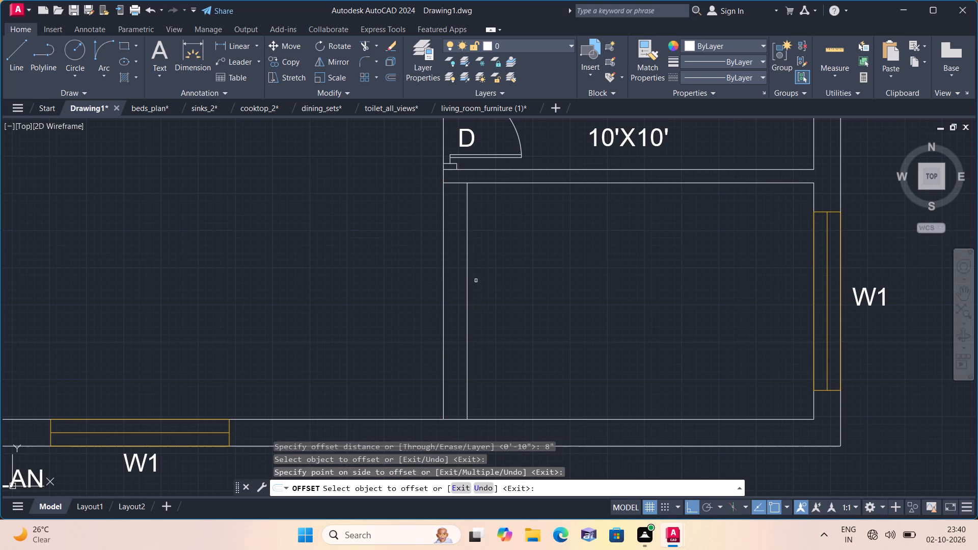
click(469, 273)
click(487, 275)
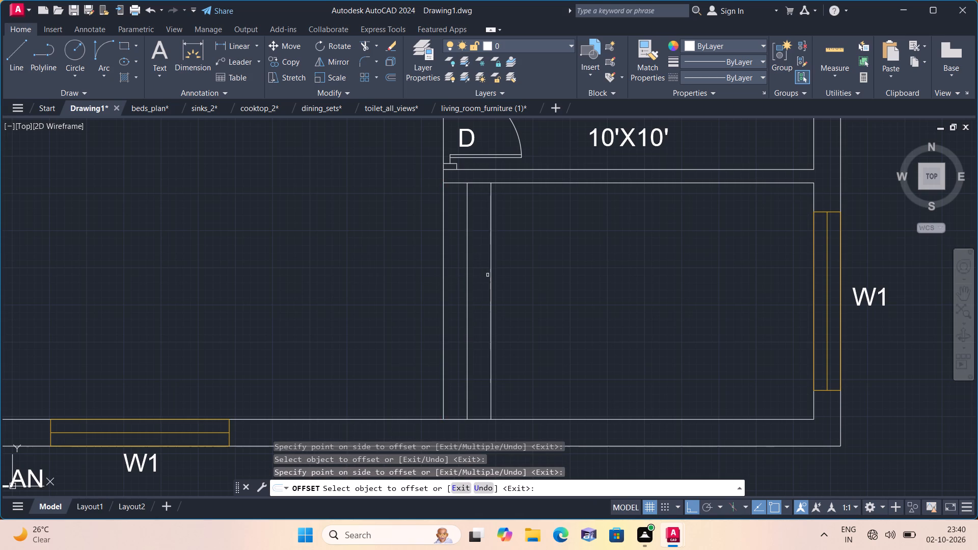
click(492, 275)
click(501, 277)
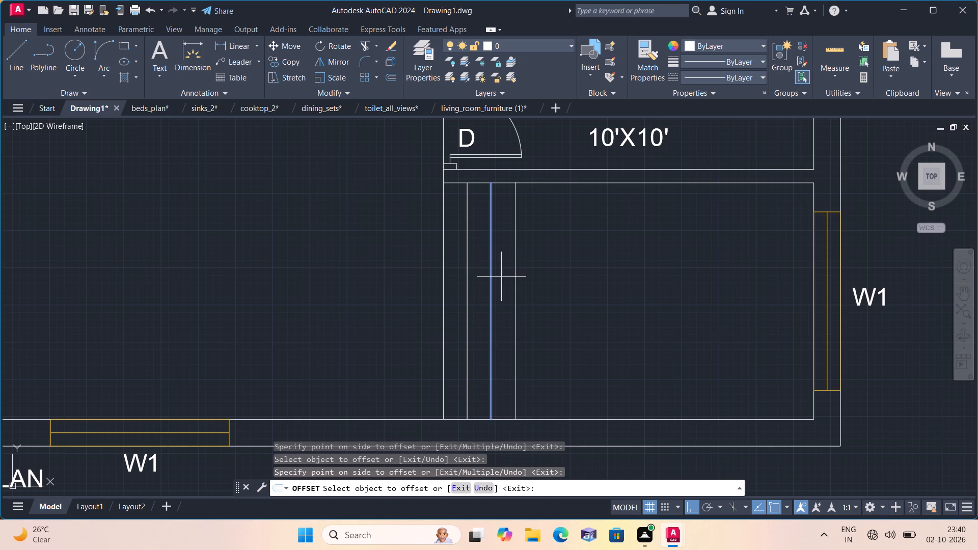
click(515, 277)
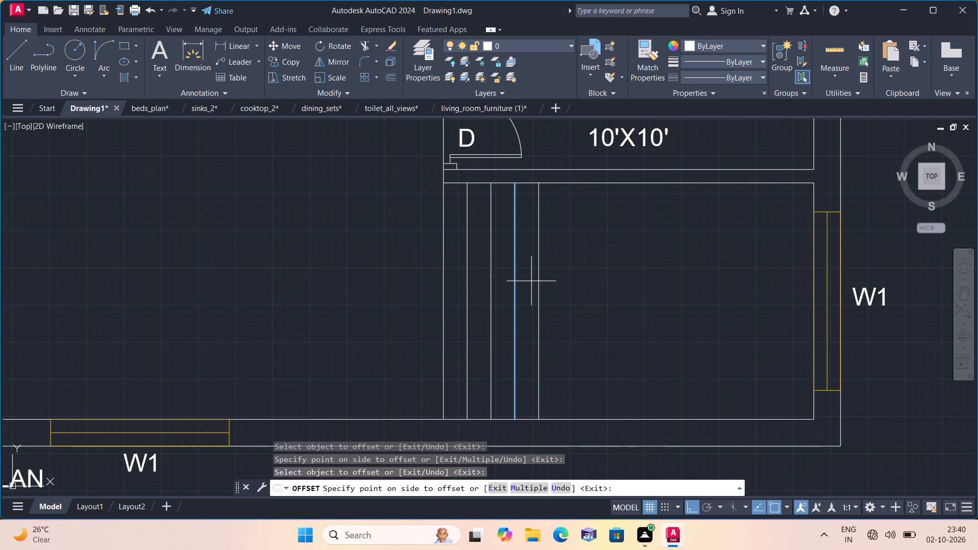
click(539, 282)
click(539, 282)
click(560, 286)
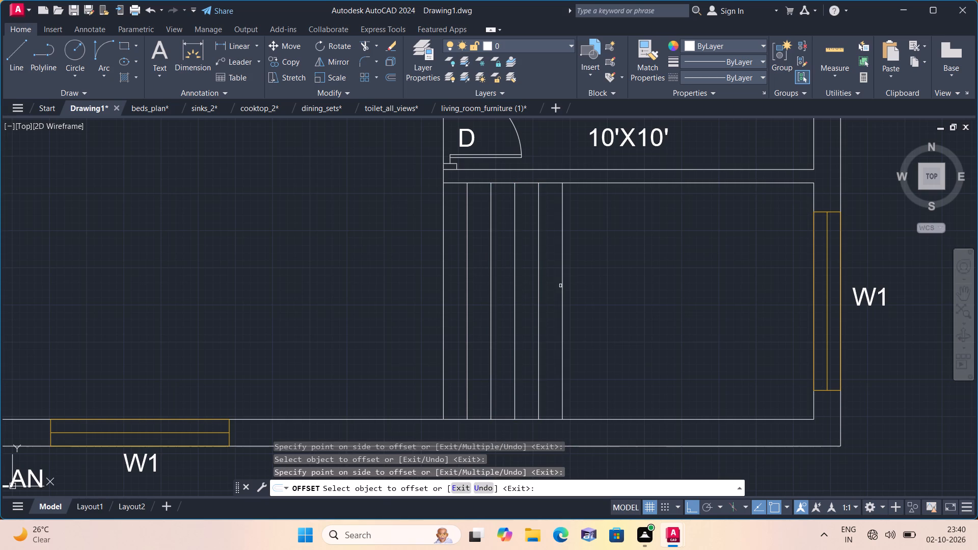
Continue the row with six more 8" eastward offsets, each from the last line, toward the east window.
click(562, 286)
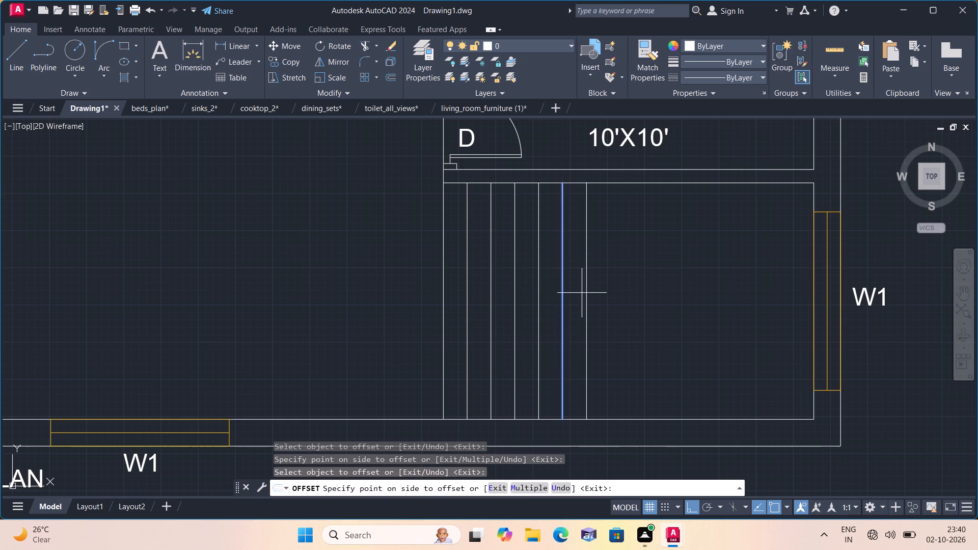
click(582, 293)
click(587, 292)
click(606, 292)
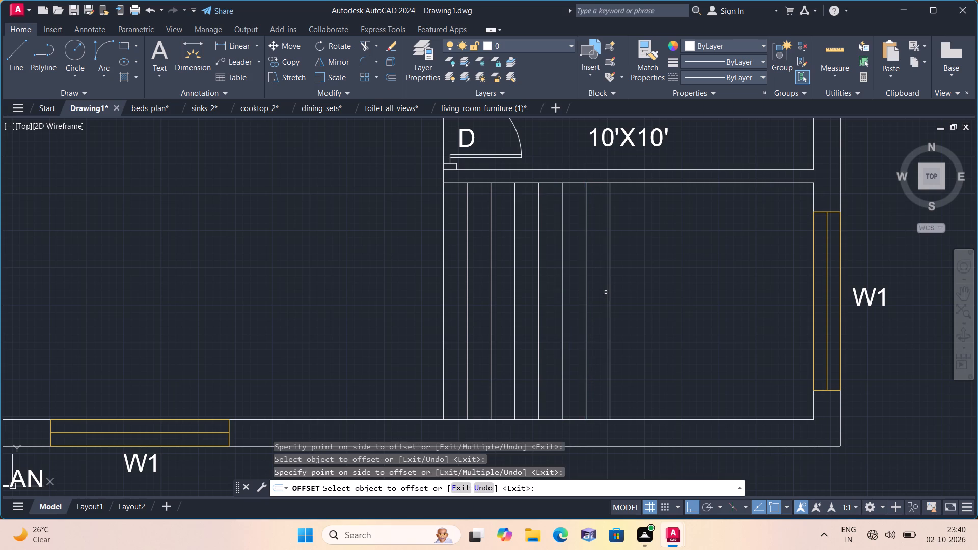
click(611, 292)
click(629, 292)
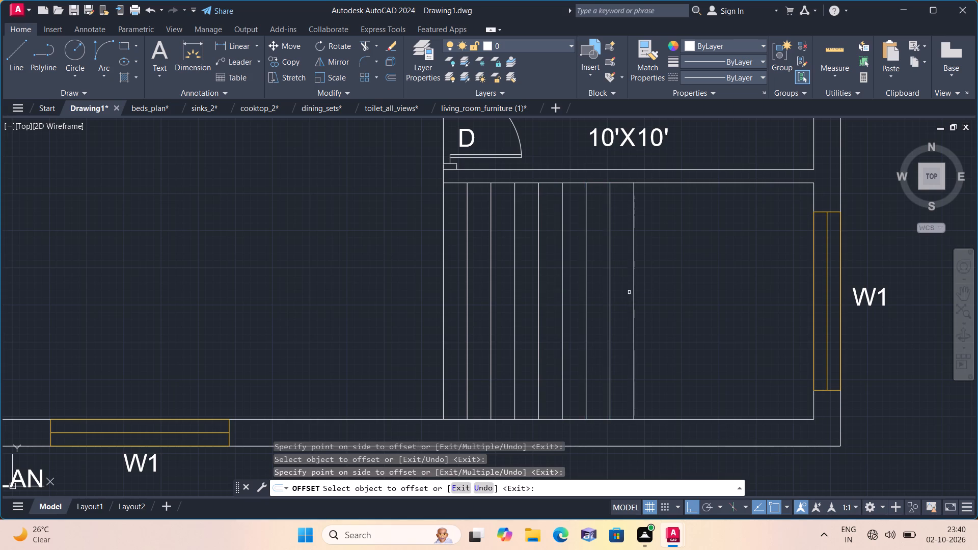
click(633, 292)
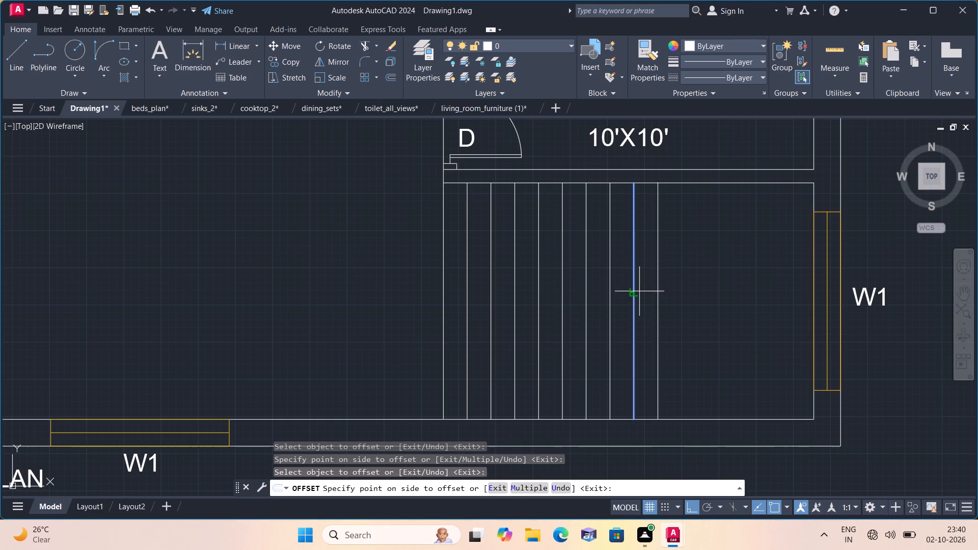
click(639, 291)
click(659, 292)
click(698, 290)
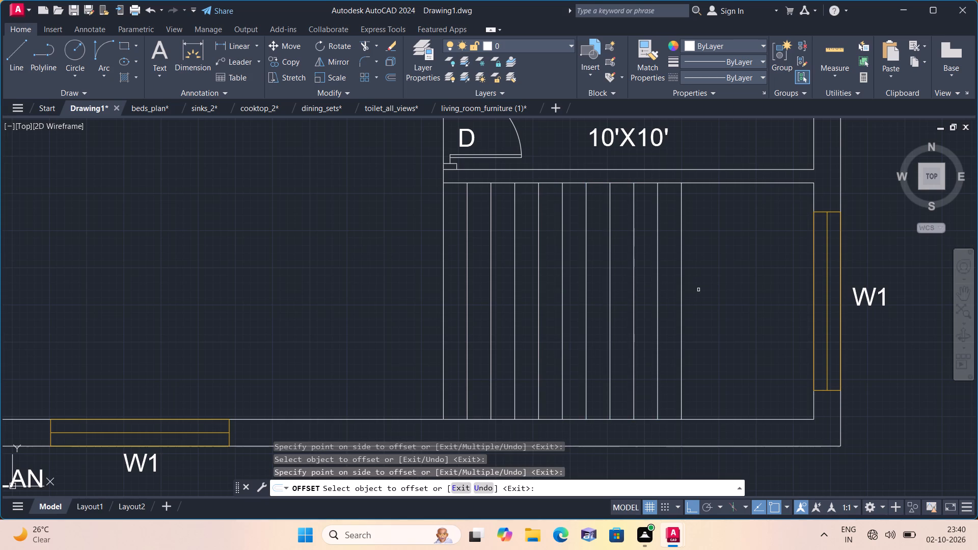
click(682, 279)
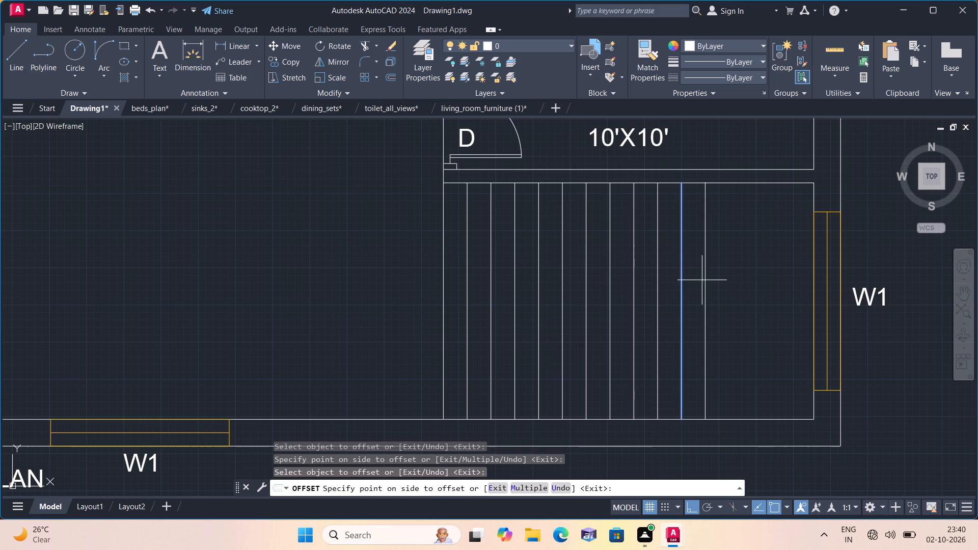
click(710, 280)
key(Escape)
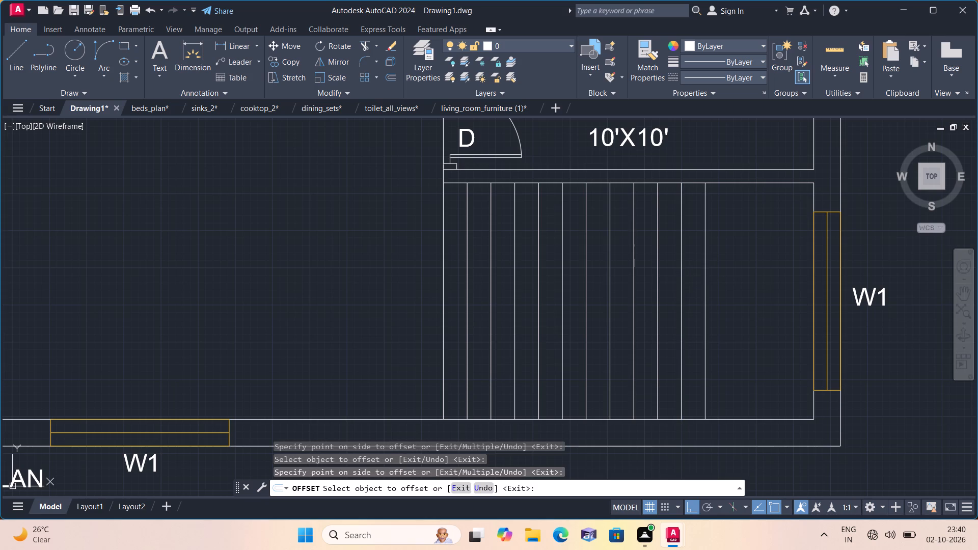
Erase the easternmost tread line of the row.
scroll(710, 280, down, 1)
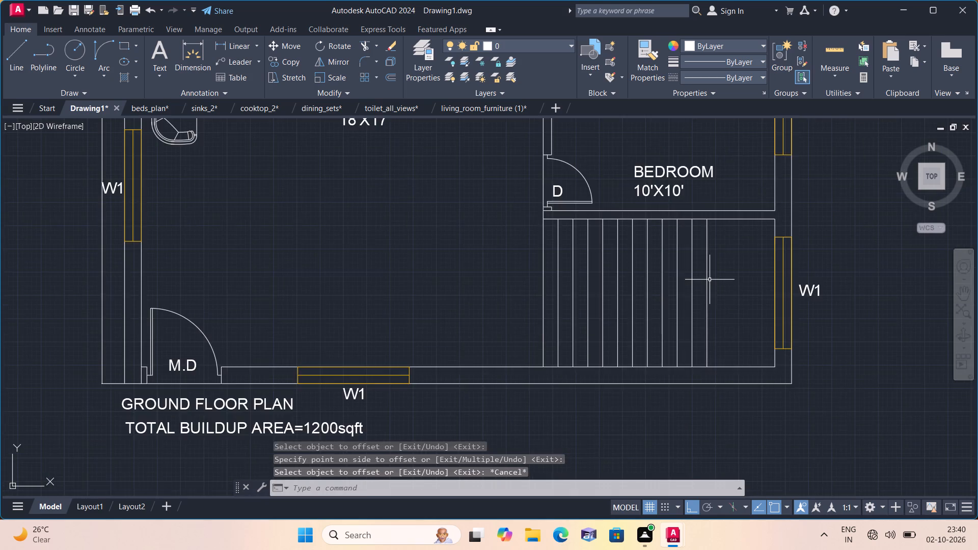
scroll(710, 280, up, 1)
scroll(710, 280, down, 1)
scroll(710, 280, up, 1)
scroll(710, 280, down, 1)
scroll(710, 280, up, 1)
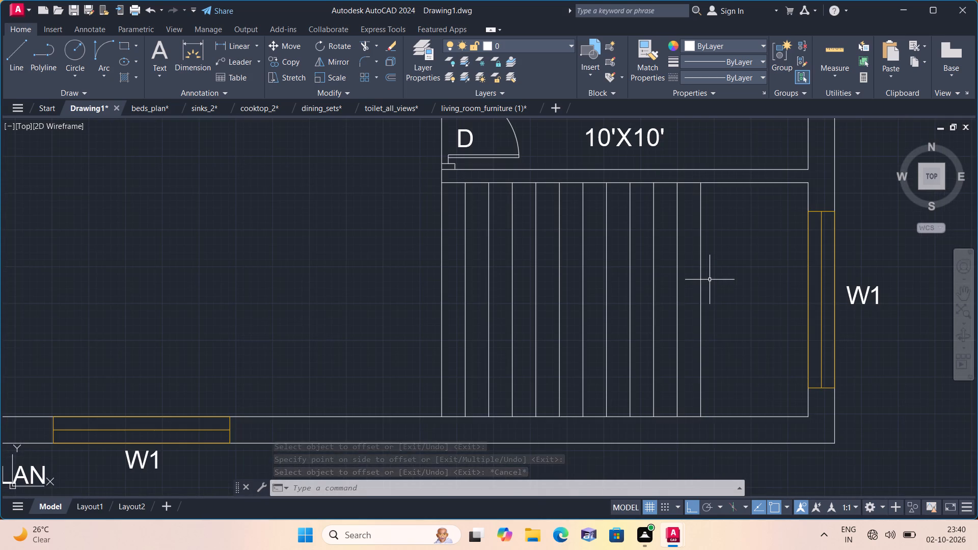
scroll(710, 280, up, 1)
scroll(710, 280, down, 1)
scroll(710, 280, up, 1)
scroll(710, 280, down, 1)
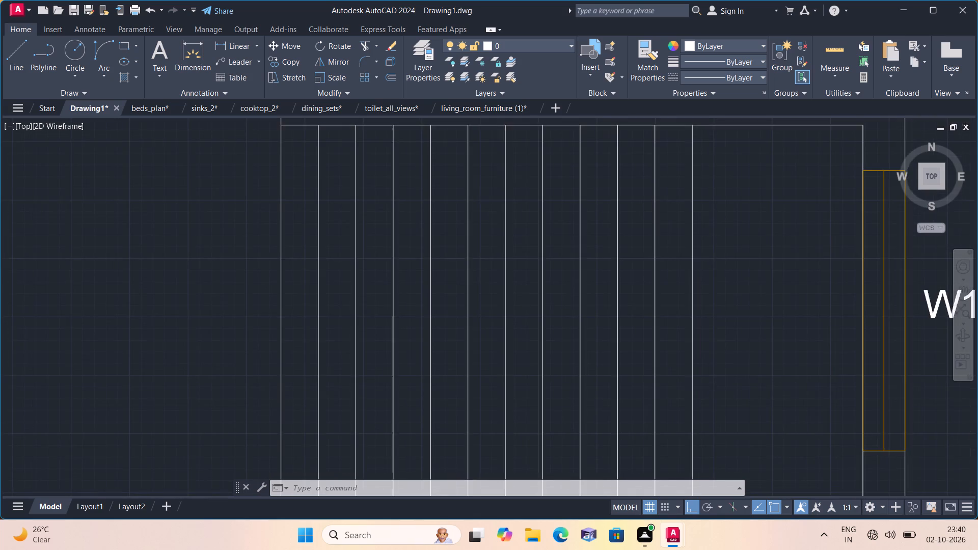
scroll(710, 280, up, 1)
scroll(710, 280, down, 1)
scroll(710, 280, up, 1)
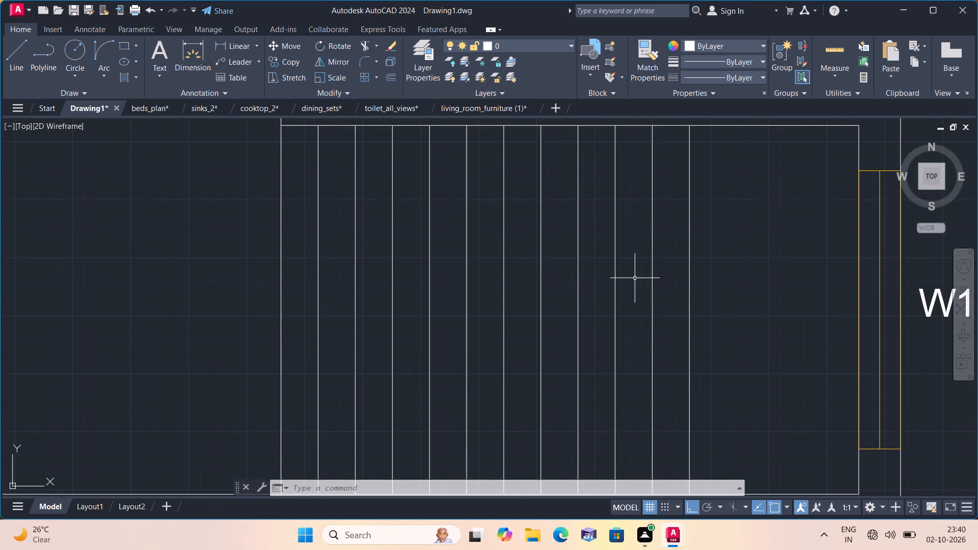
click(717, 277)
click(673, 255)
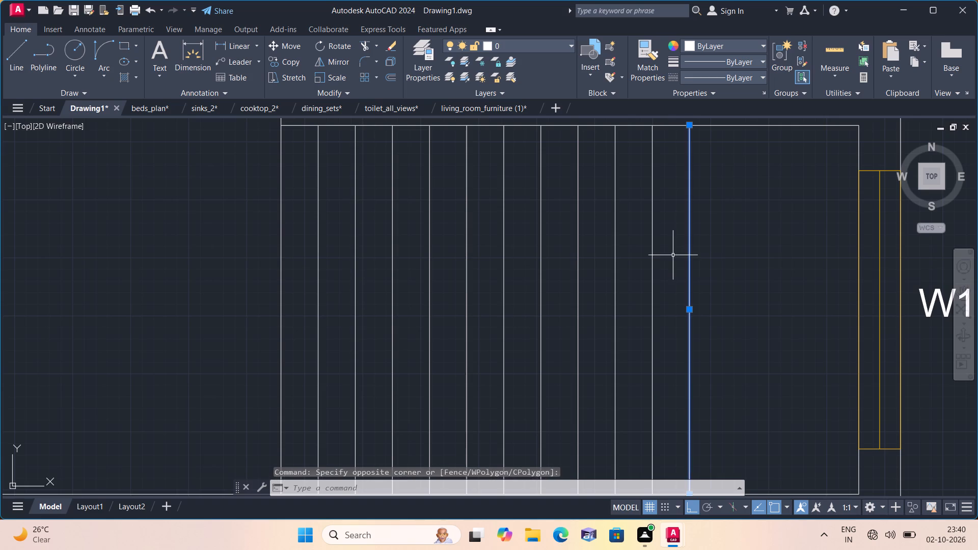
key(Delete)
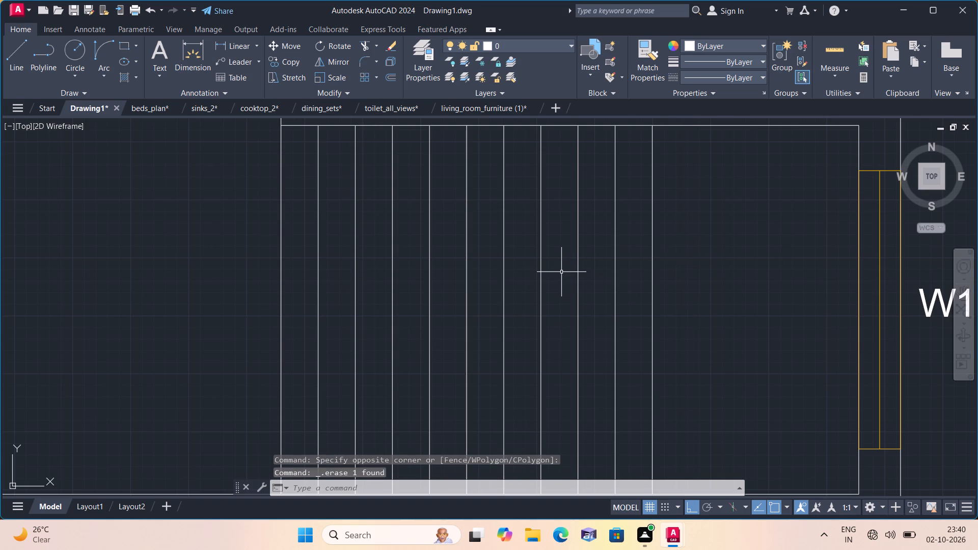
Draw a horizontal line across the treads from the easternmost tread's midpoint to the westernmost line's midpoint.
scroll(307, 255, down, 2)
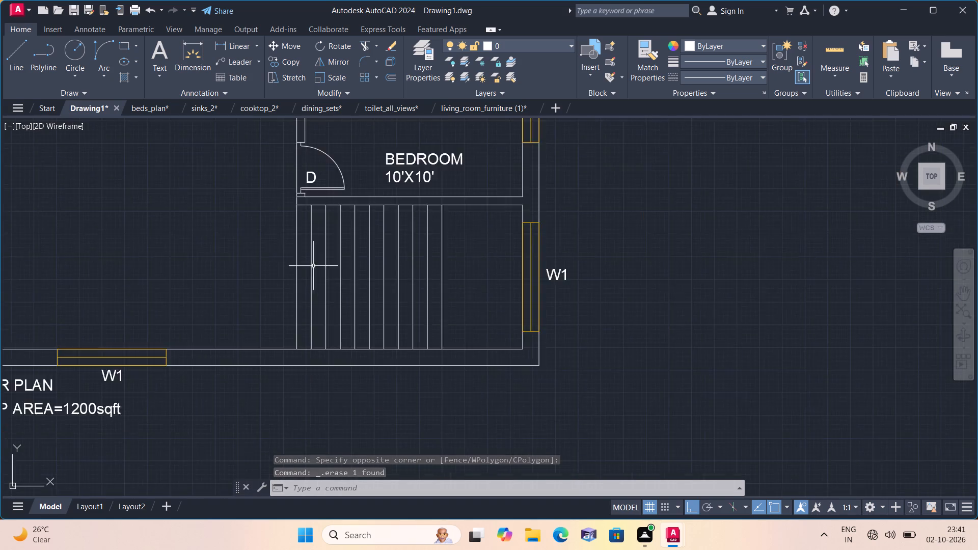
scroll(333, 284, down, 2)
text(l)
key(space)
scroll(348, 288, up, 3)
scroll(413, 293, up, 1)
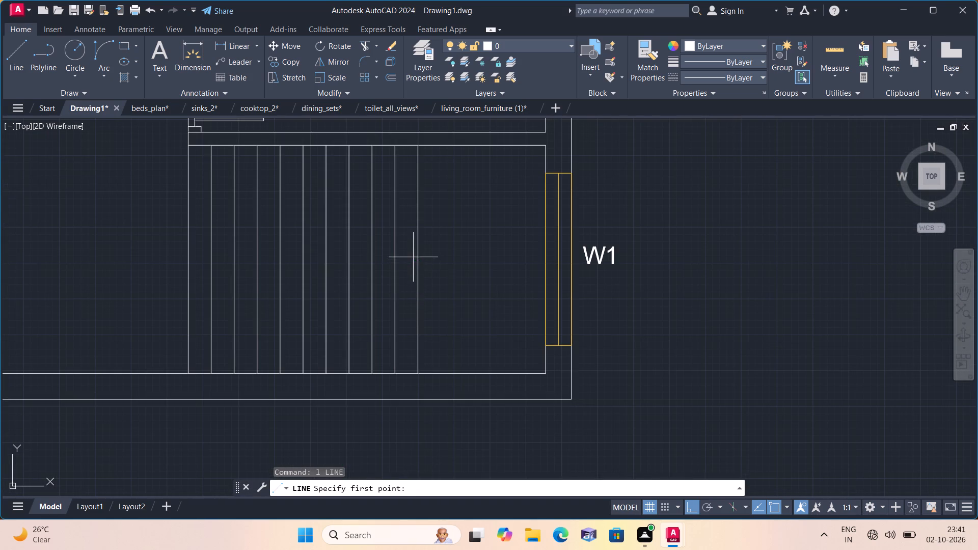
click(418, 260)
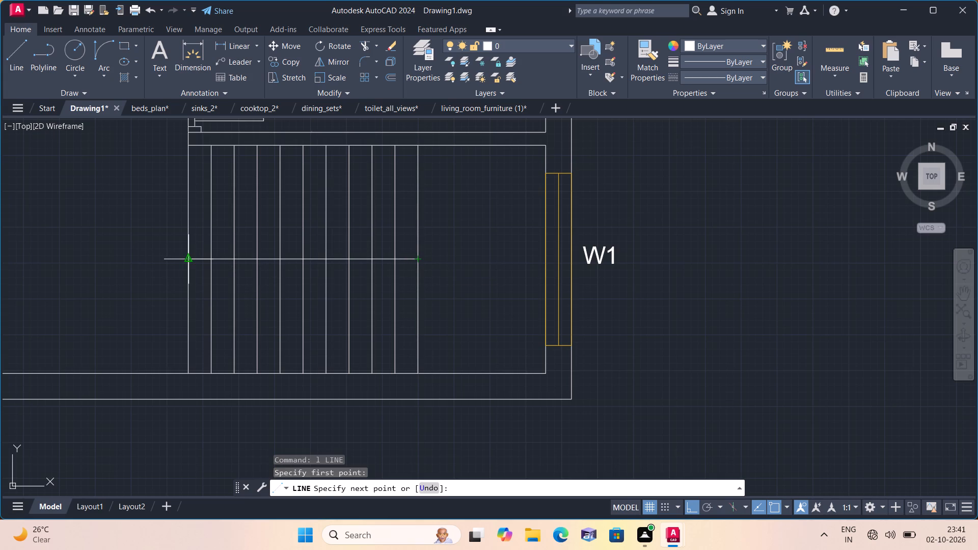
click(191, 258)
key(space)
Offset the horizontal centre line 2" to the north and 2" to the south.
key(o)
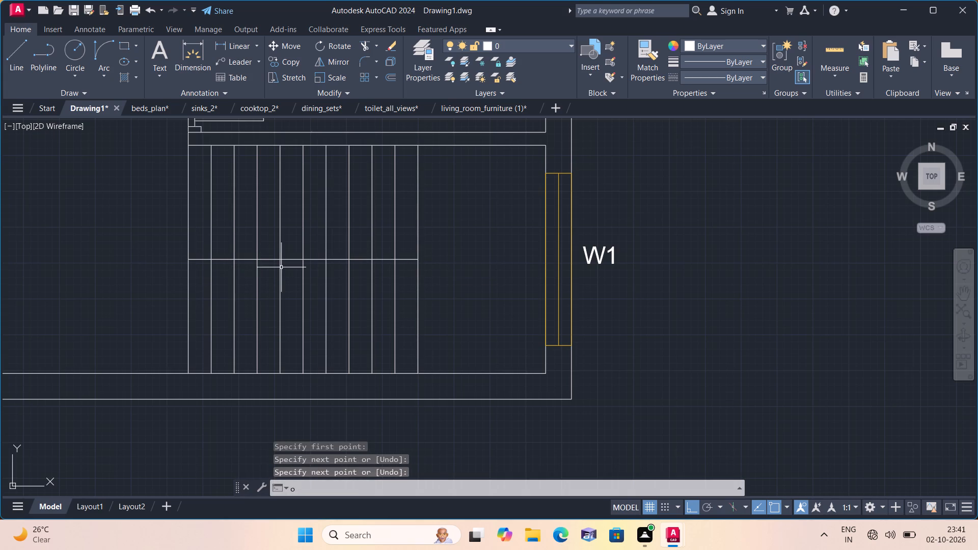
key(f)
key(space)
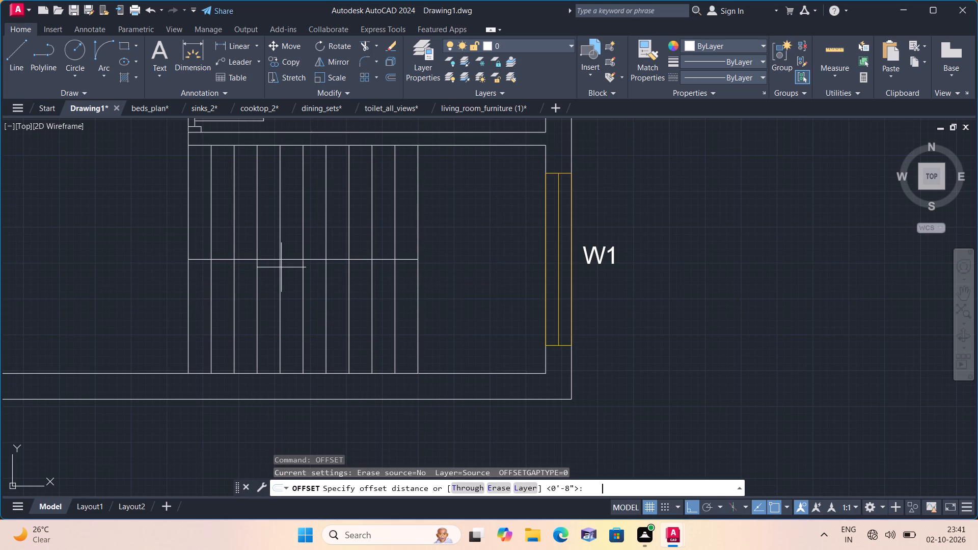
text(2")
key(space)
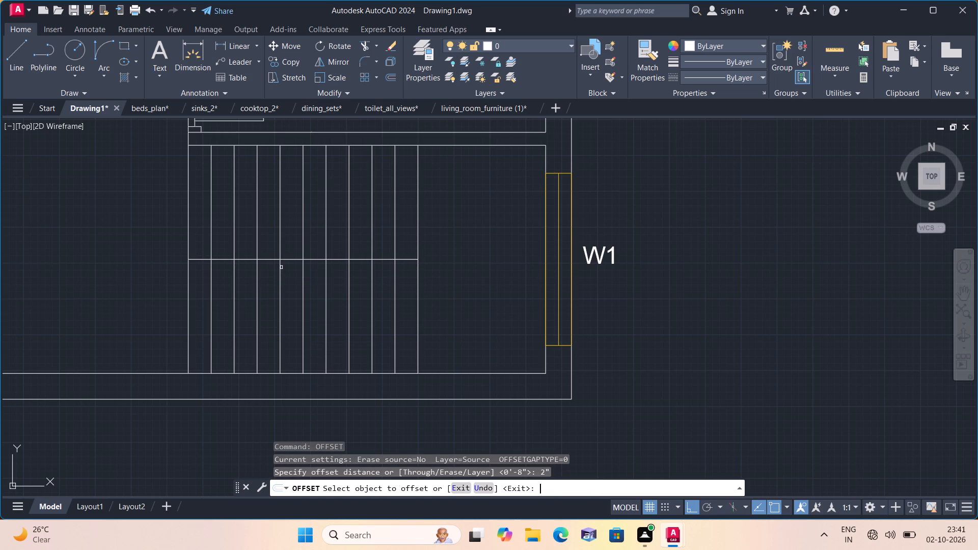
scroll(277, 278, up, 2)
click(302, 229)
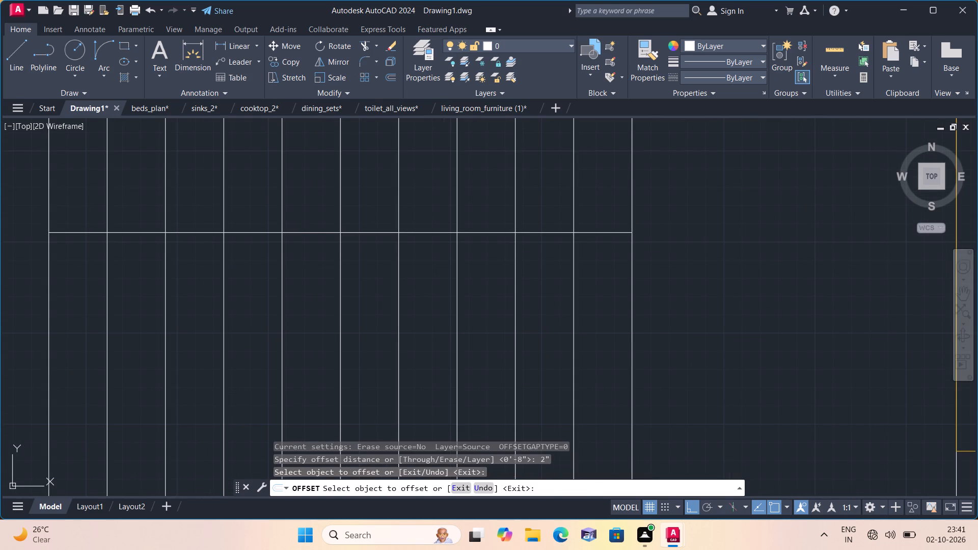
click(304, 233)
click(304, 210)
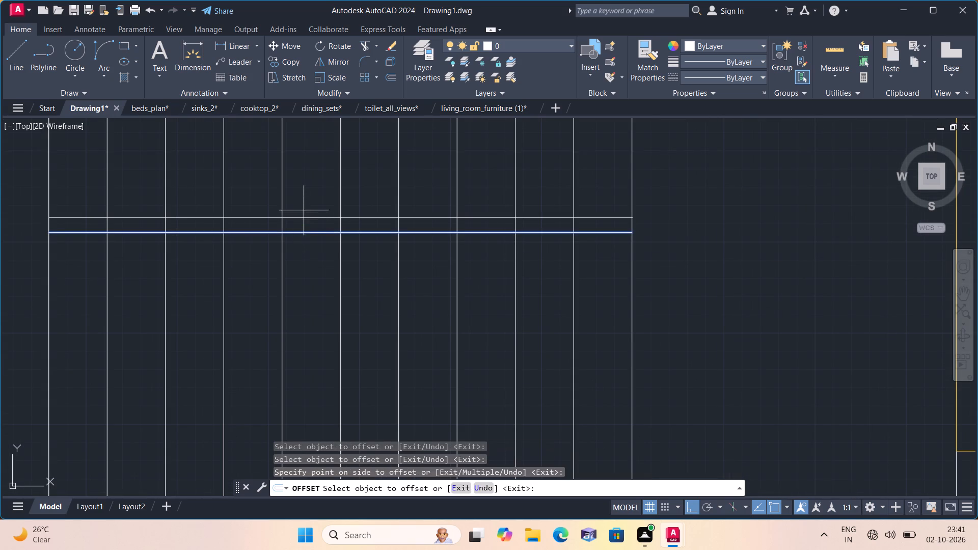
click(304, 232)
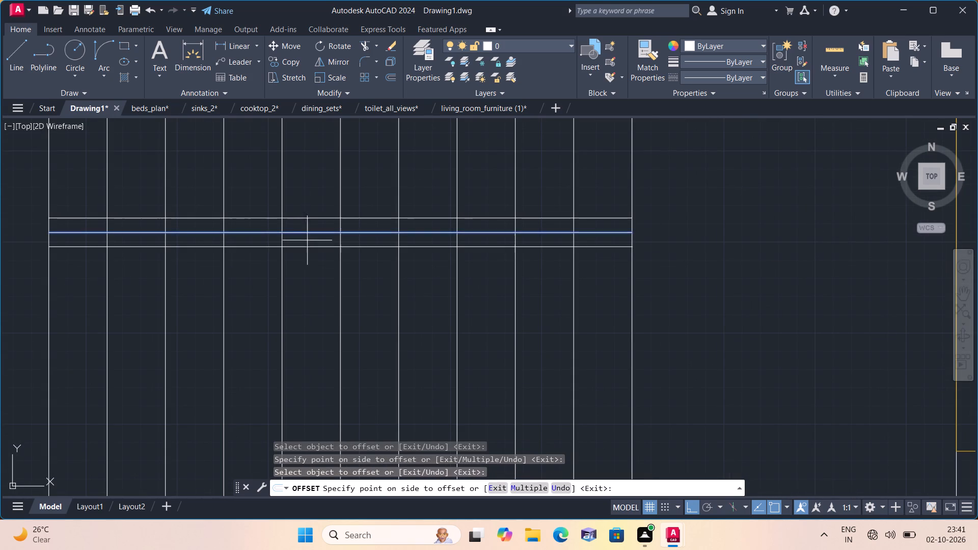
click(317, 271)
key(space)
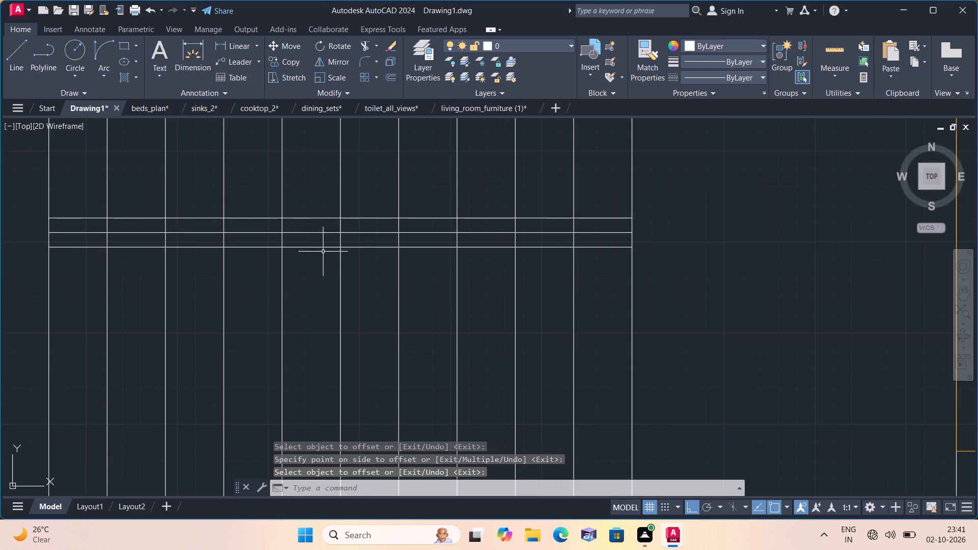
Erase the original centre line between the two 2" offsets.
click(323, 233)
scroll(323, 233, down, 1)
key(Delete)
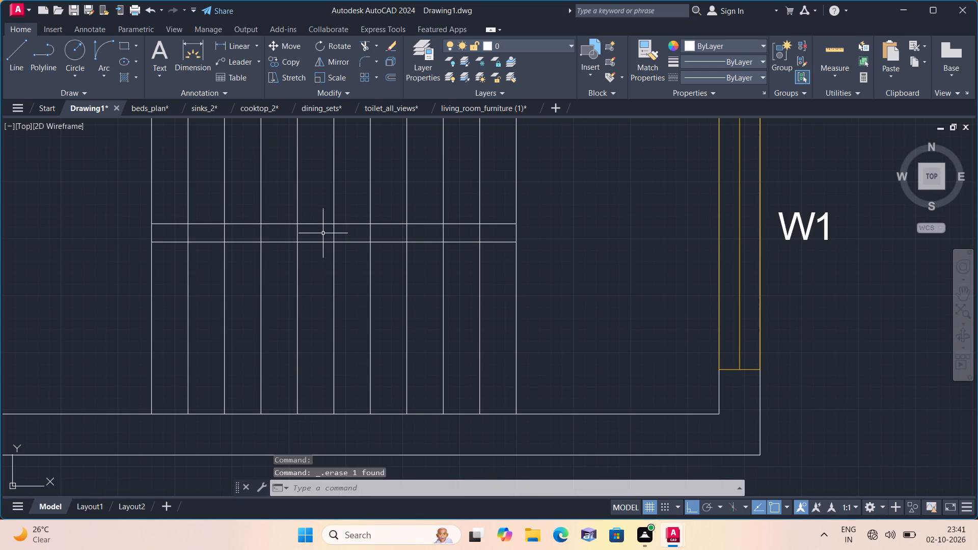
Trim away the part of the westernmost vertical line south of the lower horizontal line.
text(trim)
key(space)
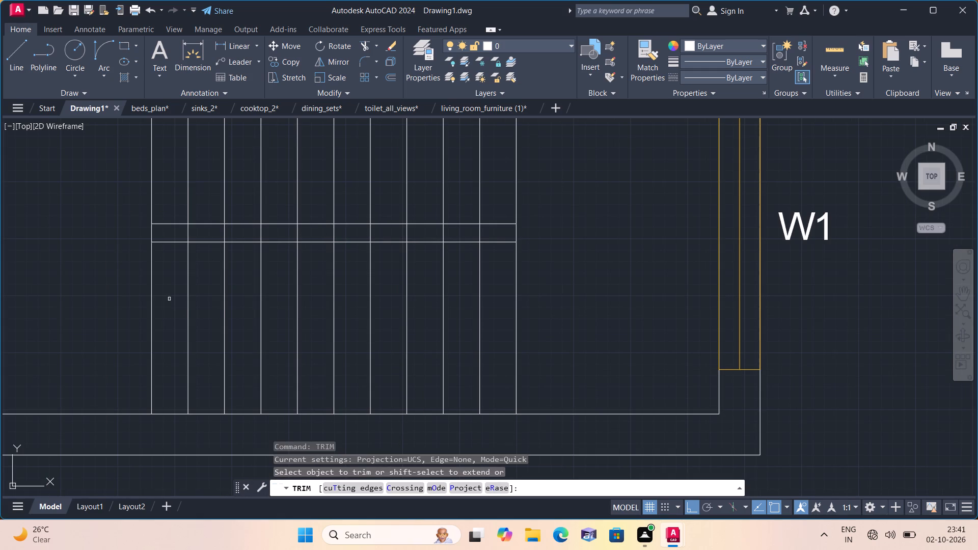
click(158, 292)
click(147, 285)
Trim the inner tread lines out of the gap between the two horizontal lines, keeping the gap's end lines.
scroll(175, 234, up, 2)
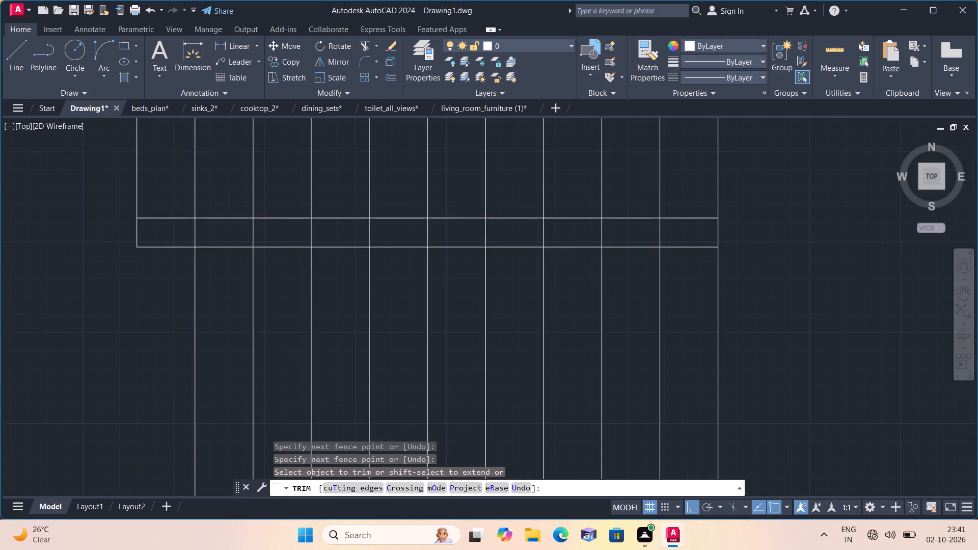
click(175, 233)
scroll(522, 231, down, 2)
middle_drag(573, 231, 557, 236)
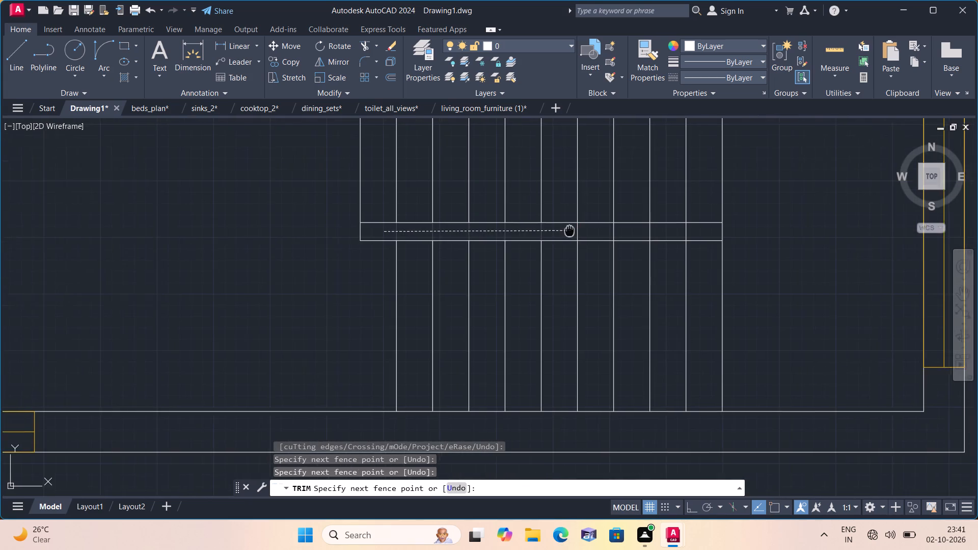
middle_drag(557, 236, 479, 259)
click(600, 259)
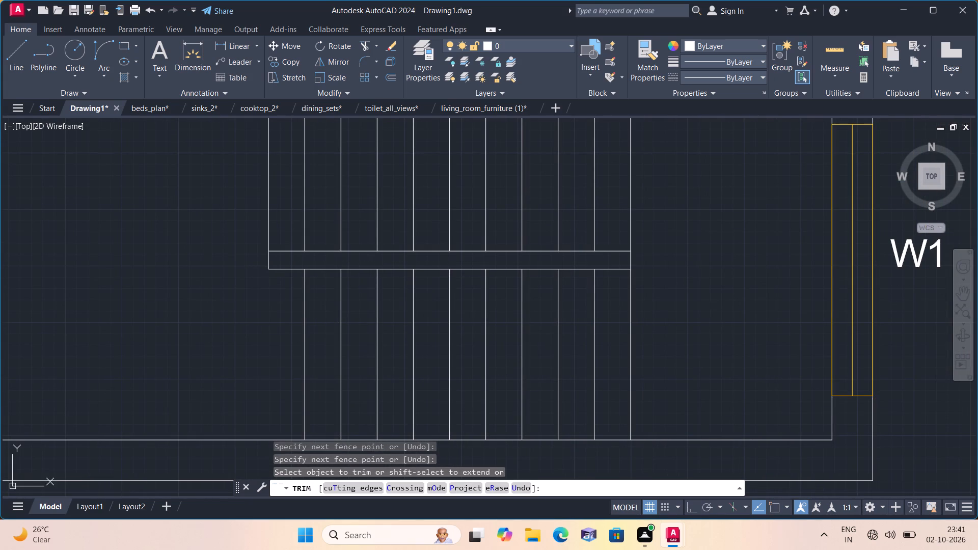
Draw a U-shaped direction line from mid-north flight east onto the landing, south, and west to the third tread line of the south flight.
key(Escape)
scroll(600, 259, down, 2)
key(l)
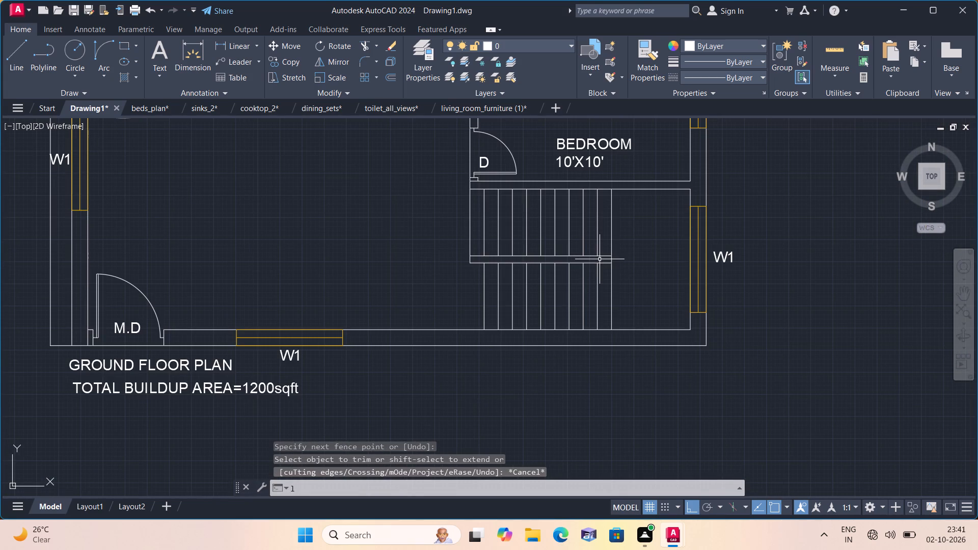
key(space)
click(527, 225)
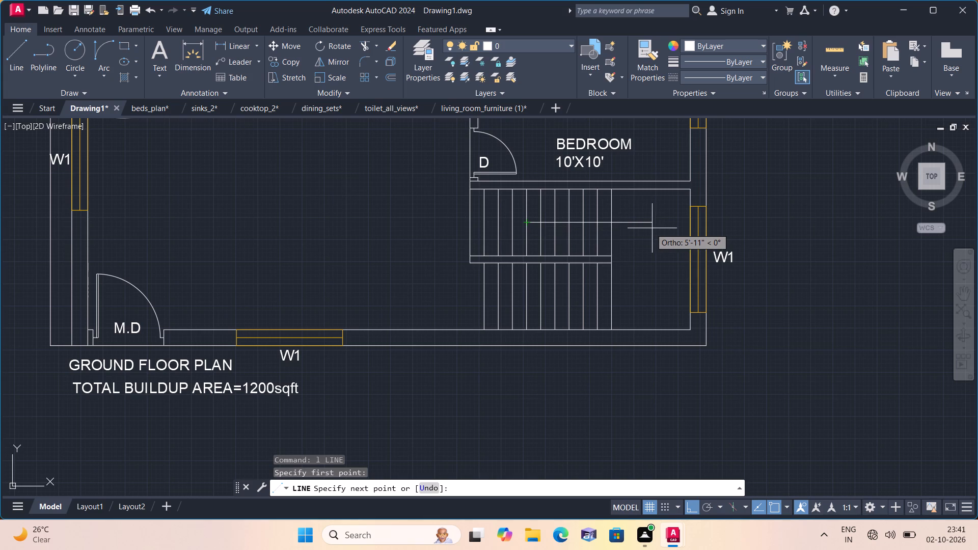
click(637, 229)
click(631, 287)
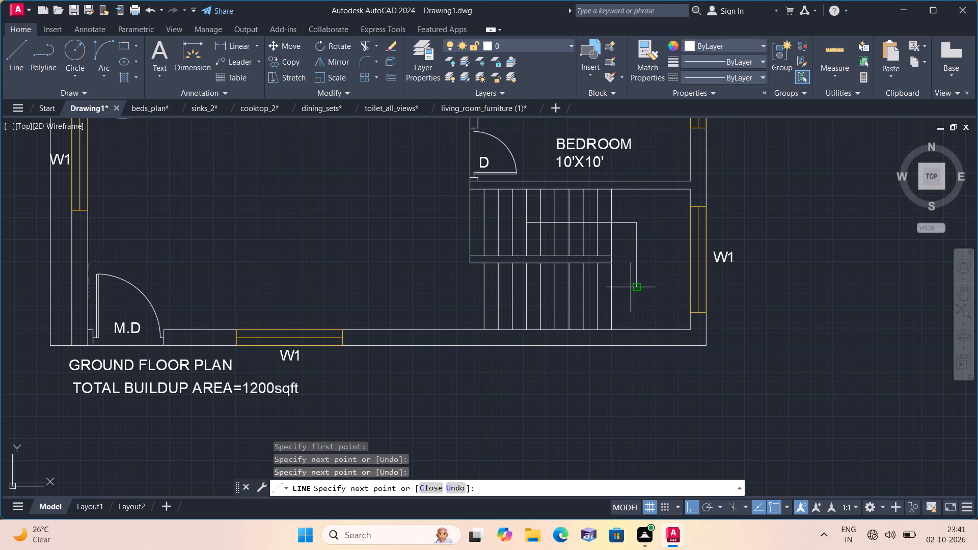
scroll(510, 295, up, 2)
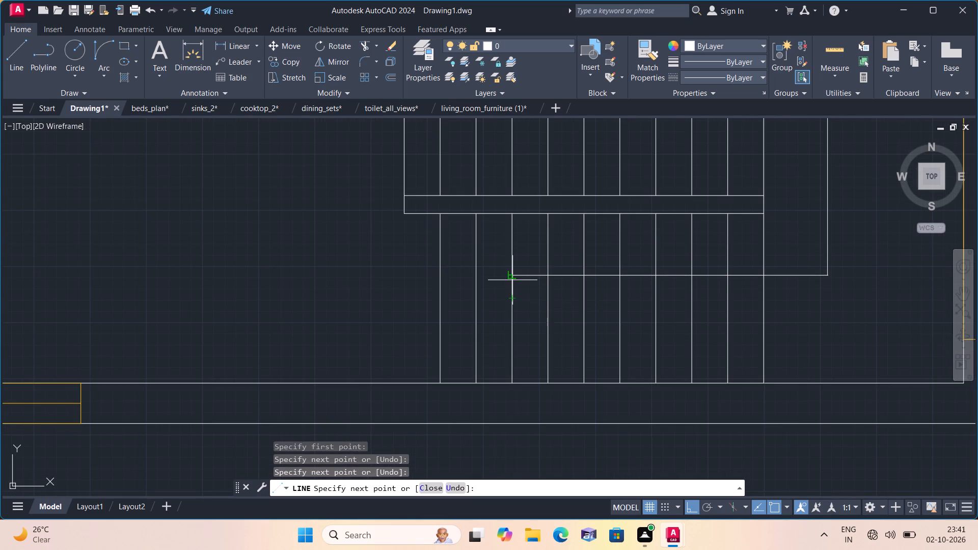
click(512, 277)
key(space)
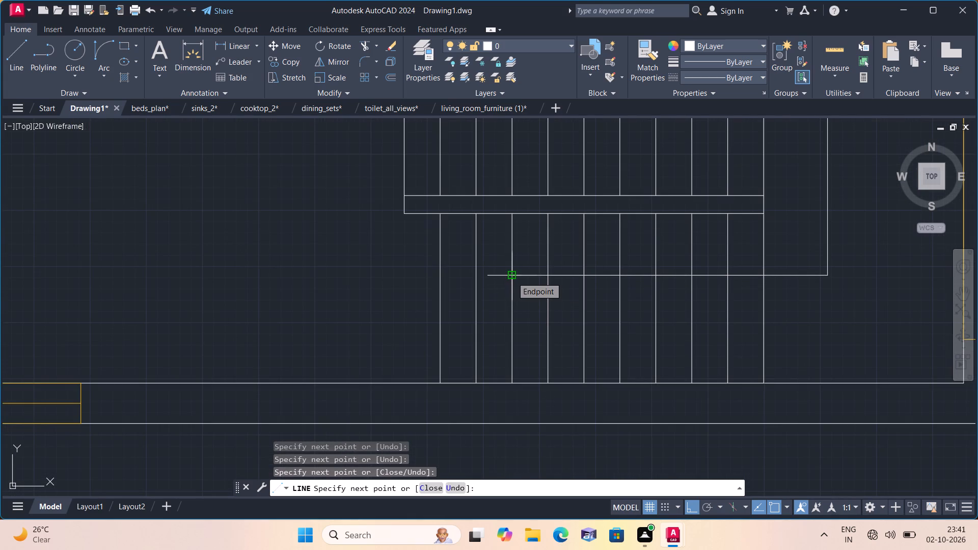
Draw the north half of an arrowhead at the direction line's west end, with a slanted line and a short closing line.
key(F8)
key(space)
scroll(512, 277, up, 2)
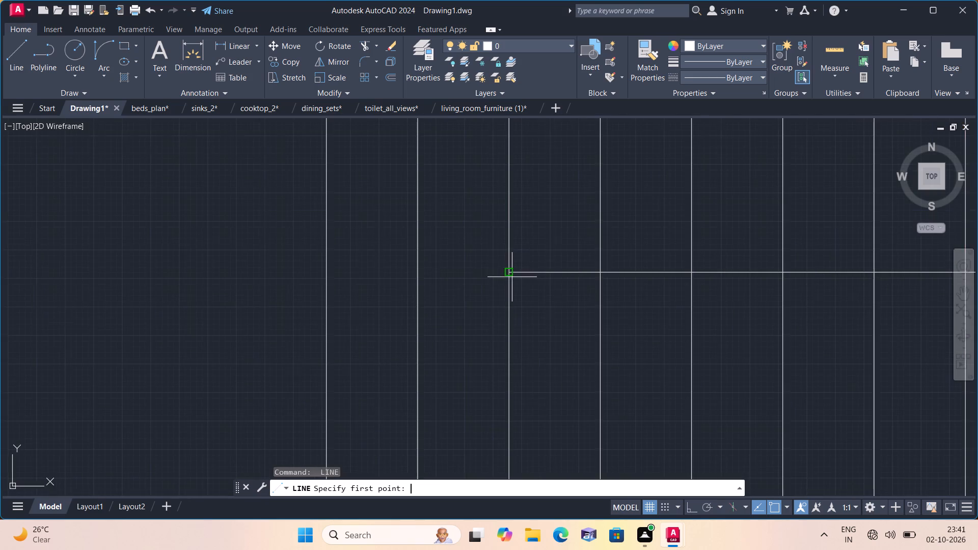
scroll(518, 280, up, 1)
click(500, 266)
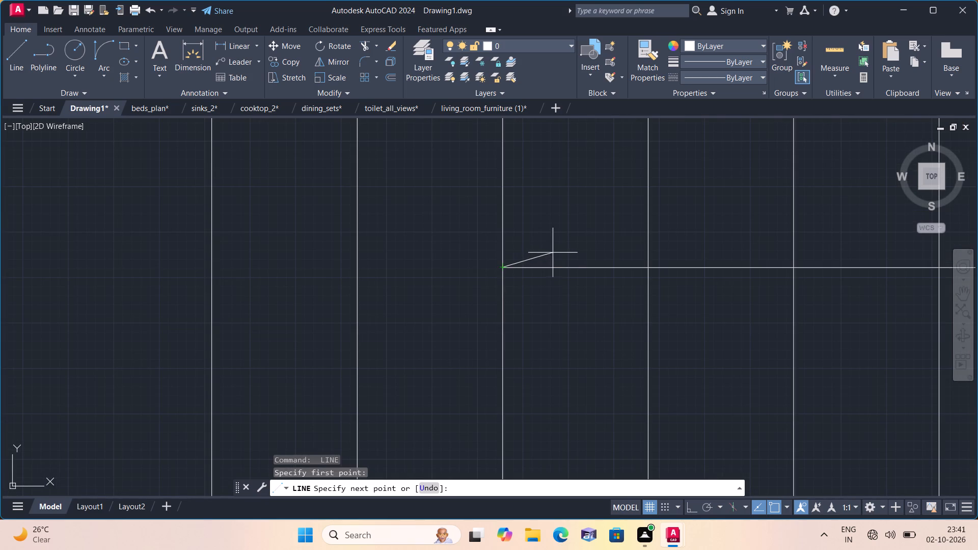
click(580, 247)
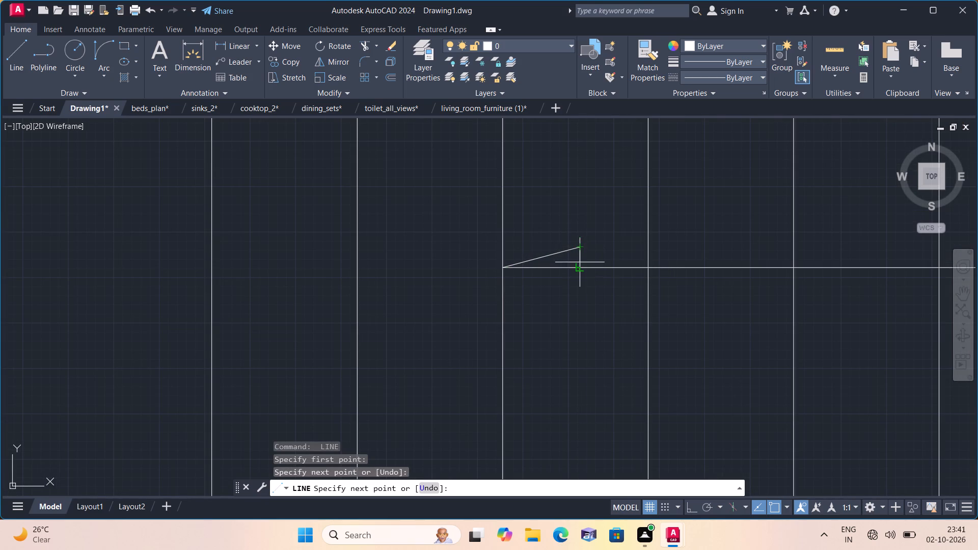
click(580, 266)
key(space)
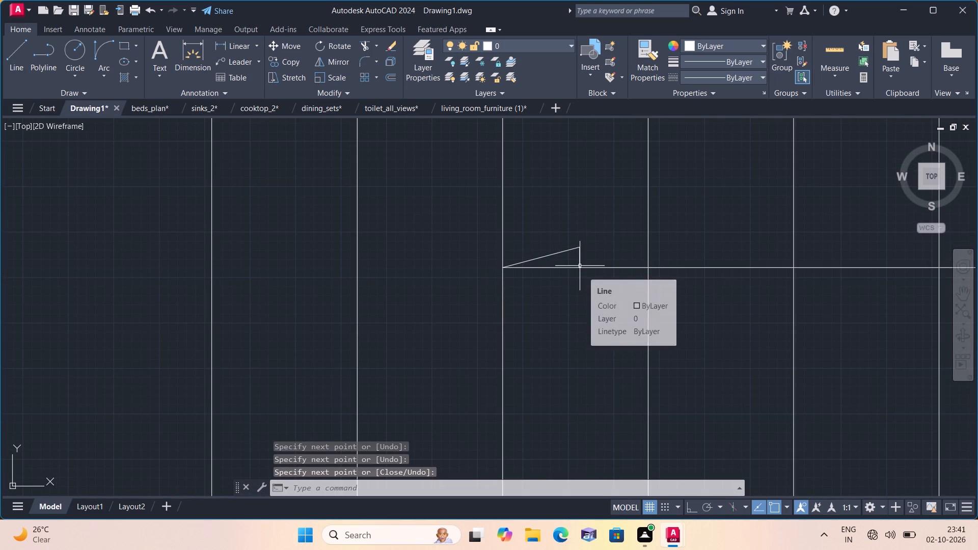
Mirror the two half-arrowhead lines about the horizontal direction line, keeping the source objects.
key(F8)
scroll(582, 259, up, 2)
click(582, 259)
click(557, 238)
click(555, 235)
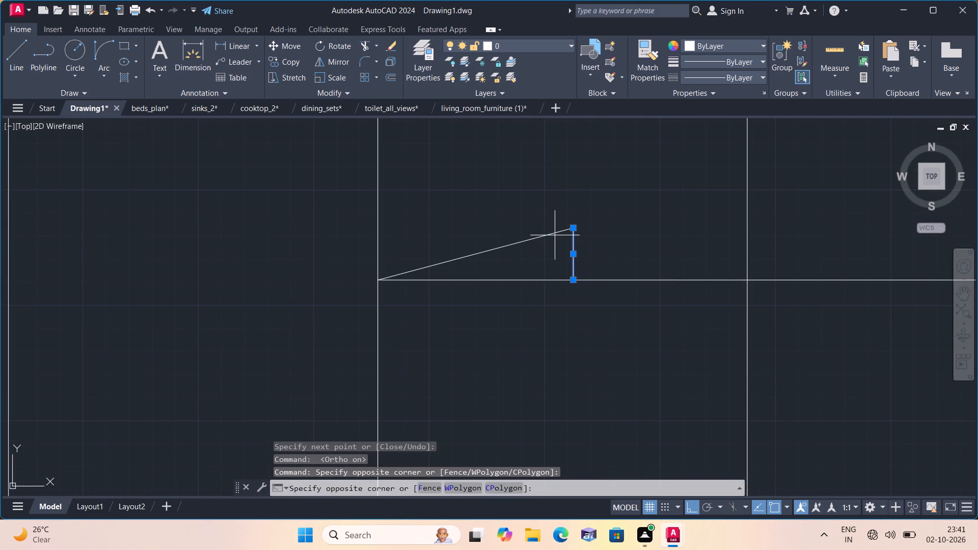
click(538, 228)
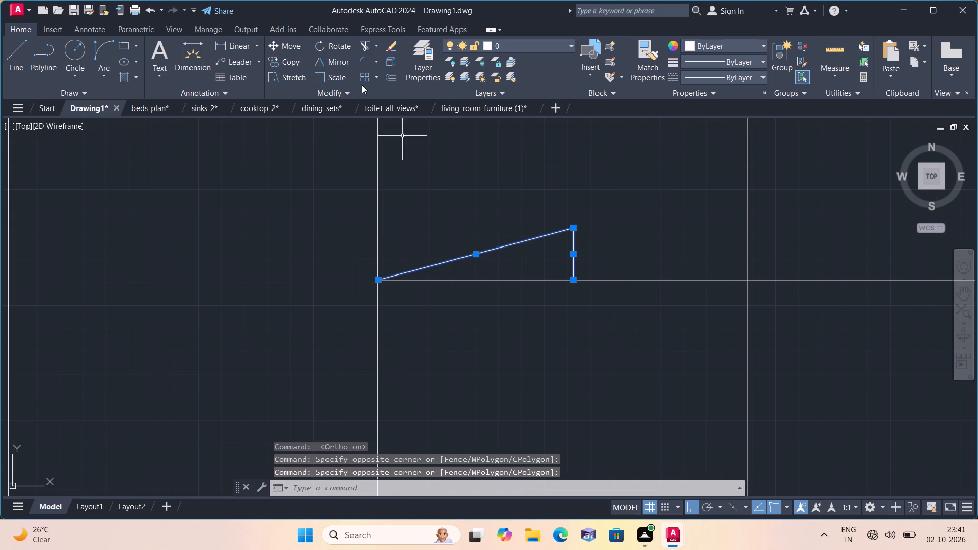
click(343, 58)
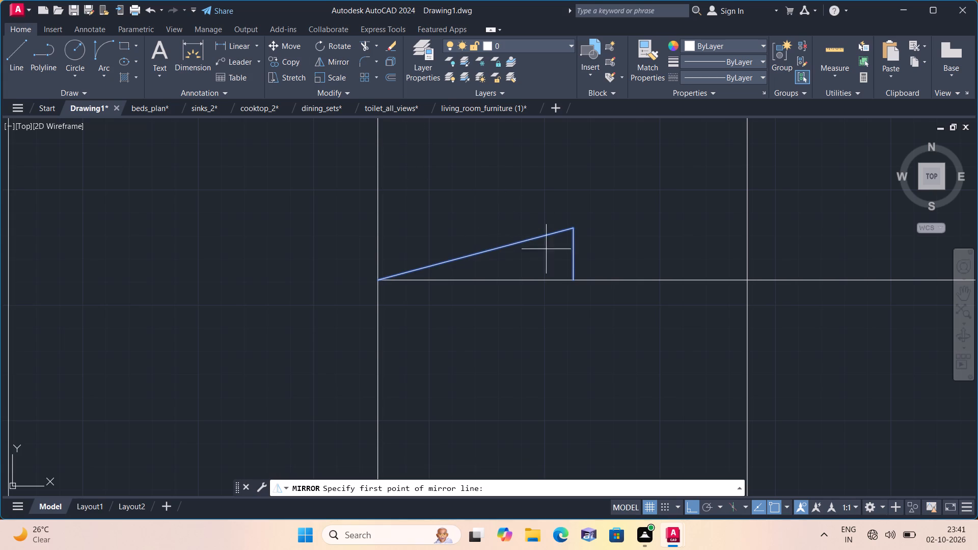
click(572, 274)
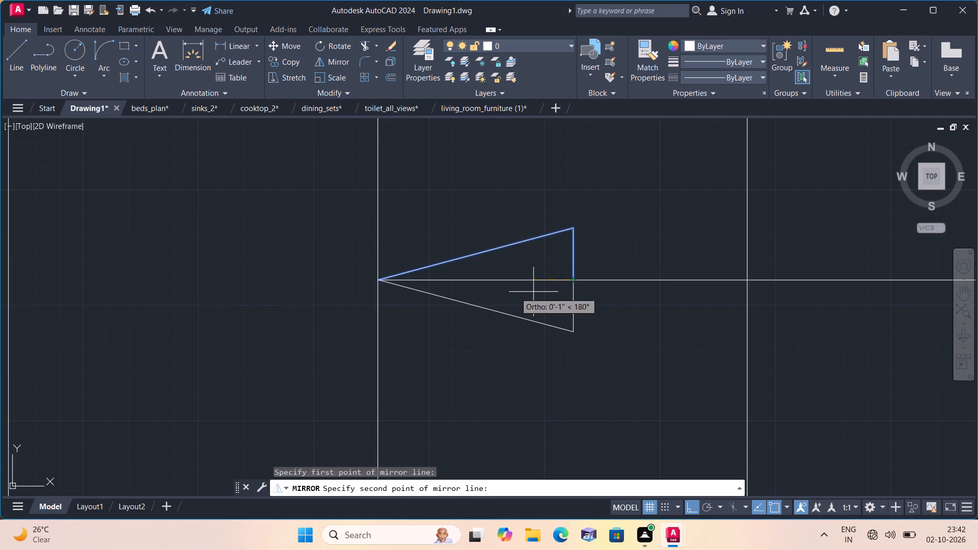
click(451, 296)
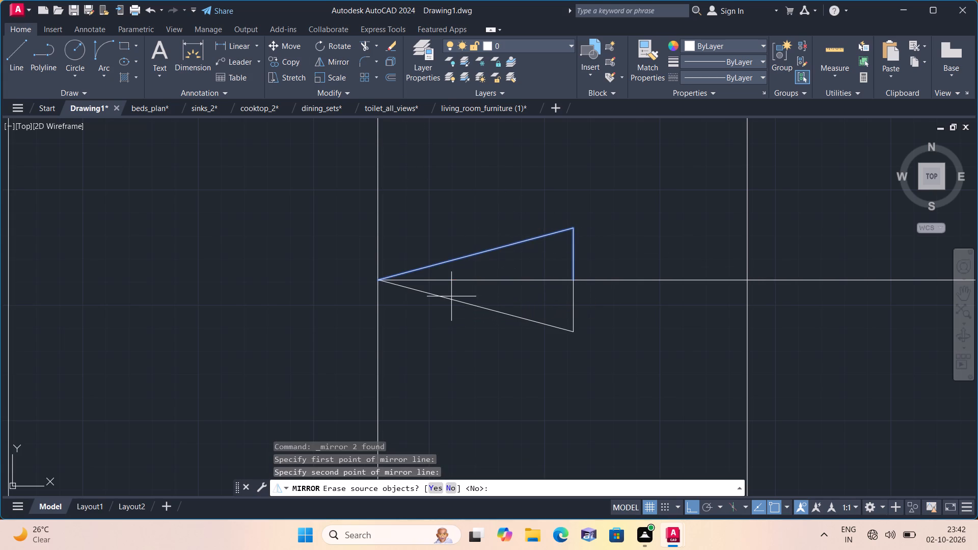
text(n)
key(space)
scroll(420, 316, down, 2)
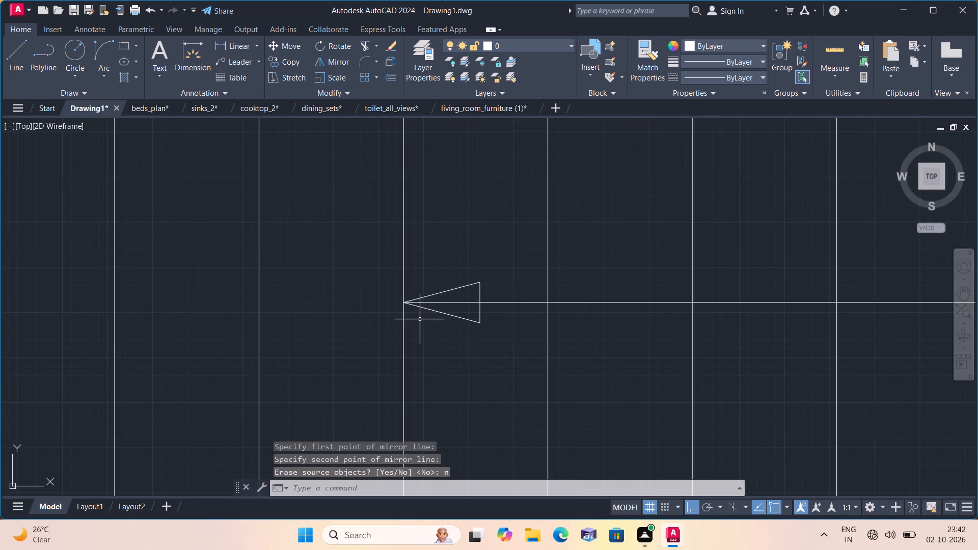
scroll(420, 319, down, 6)
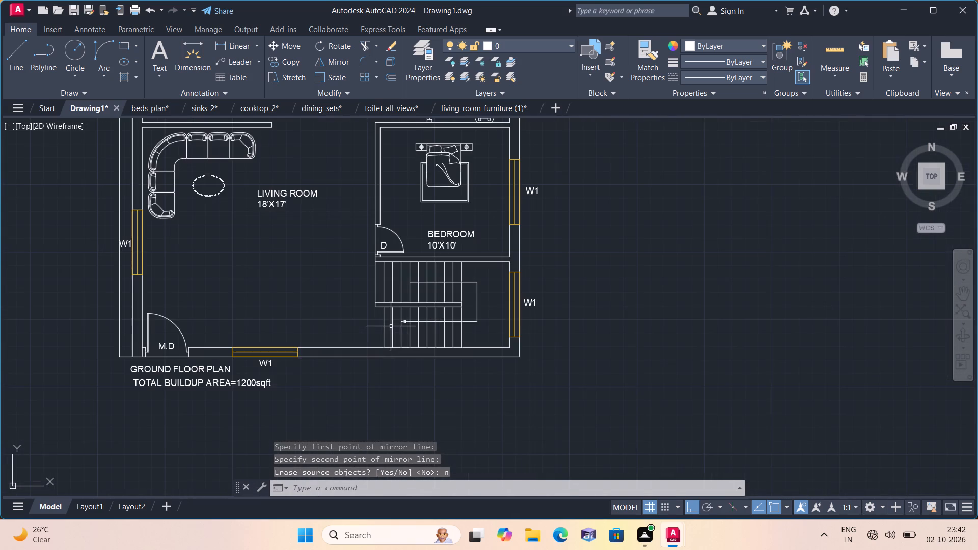
Close the living_room_furniture (1), toilet_all_views and dining_sets drawings, saving the changes to each.
click(534, 104)
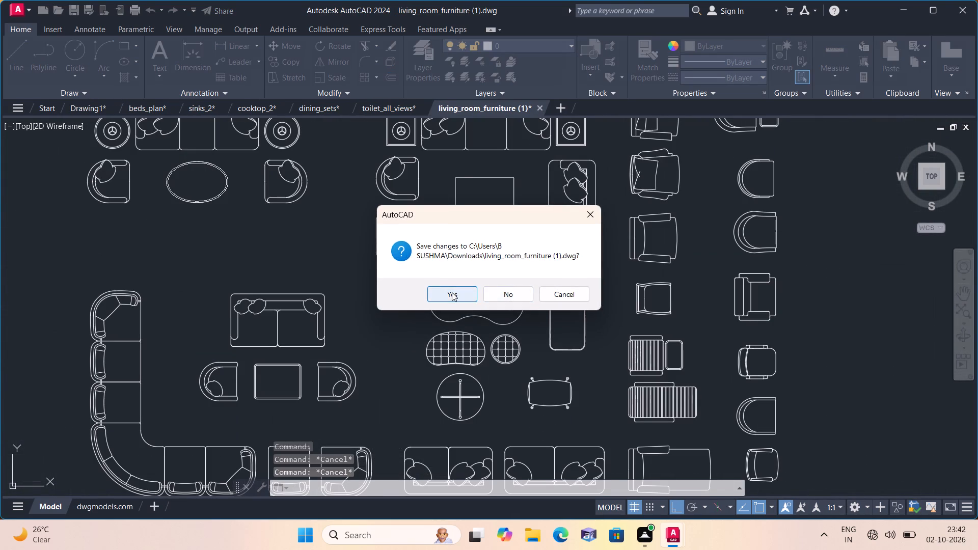
click(452, 292)
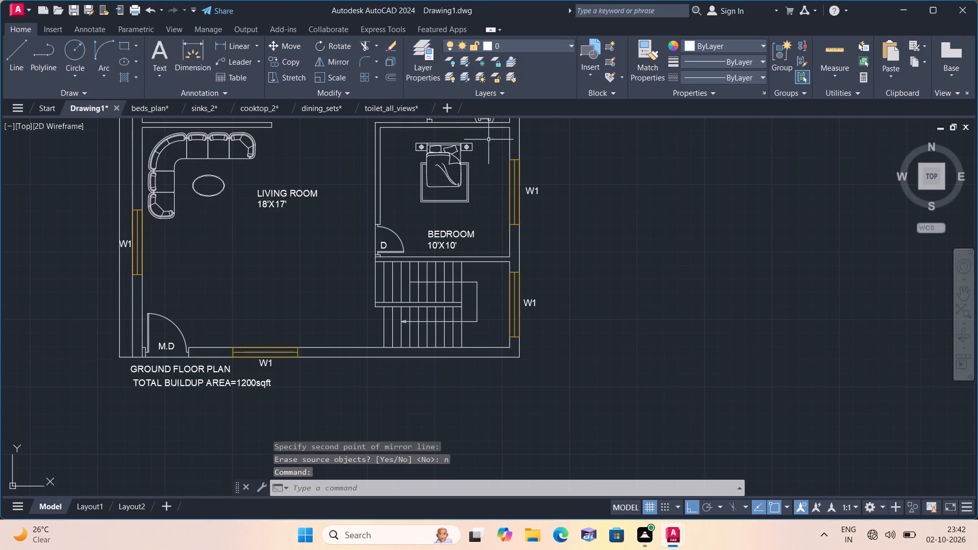
click(421, 105)
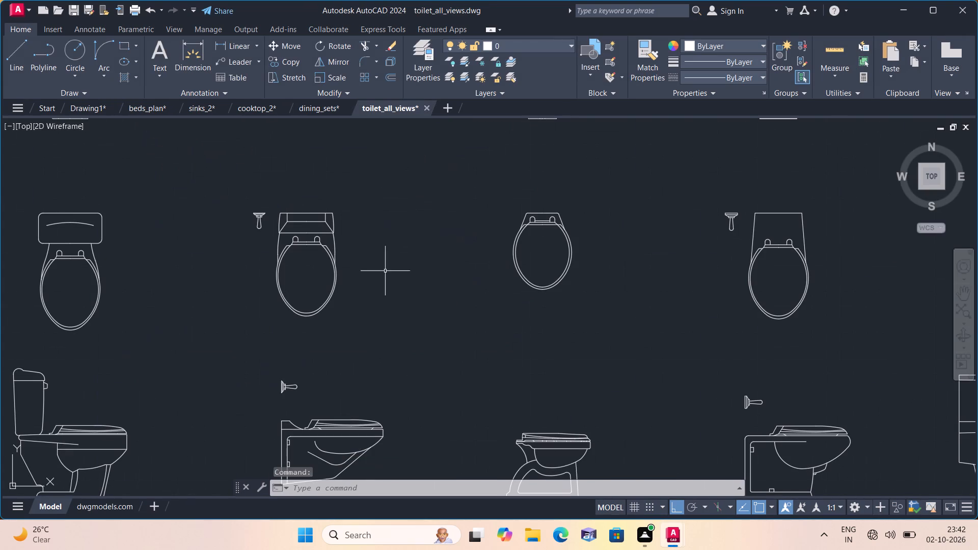
click(427, 105)
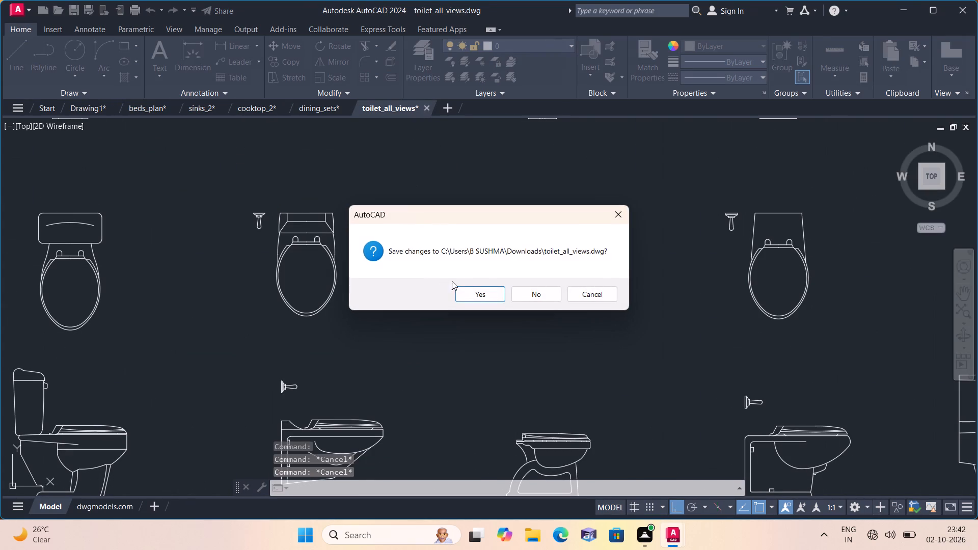
click(477, 294)
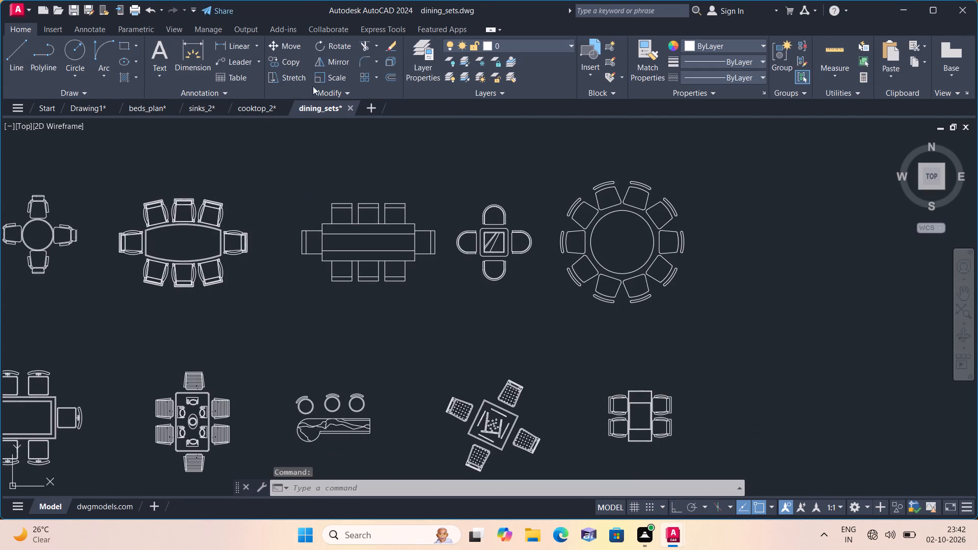
click(346, 104)
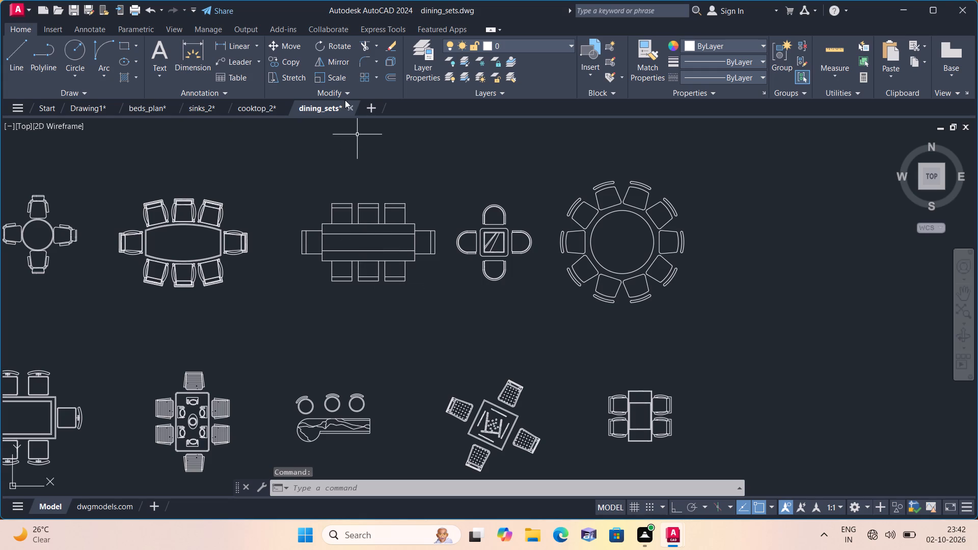
click(351, 107)
click(474, 290)
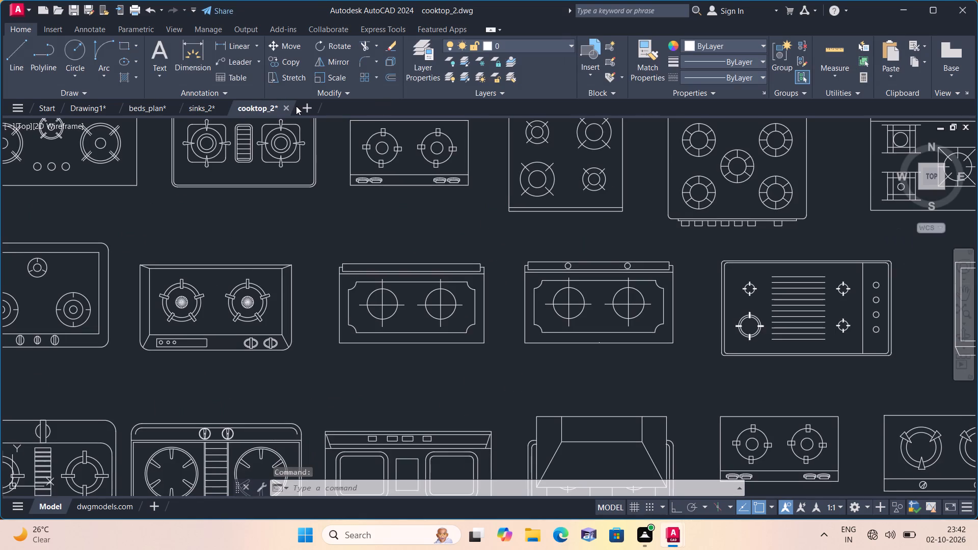
Close the cooktop_2, sinks_2 and beds_plan drawings, saving the changes to each.
click(288, 107)
click(459, 290)
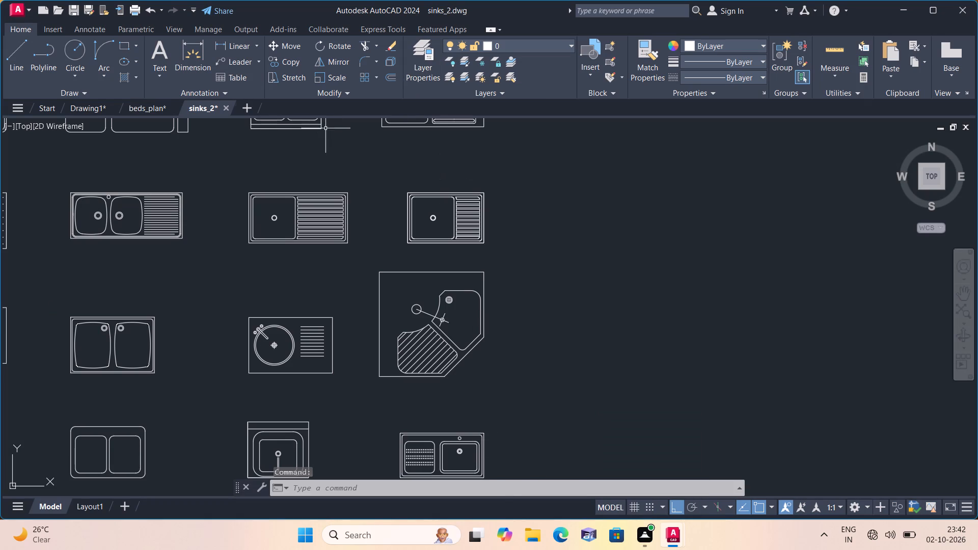
scroll(250, 117, up, 1)
click(225, 103)
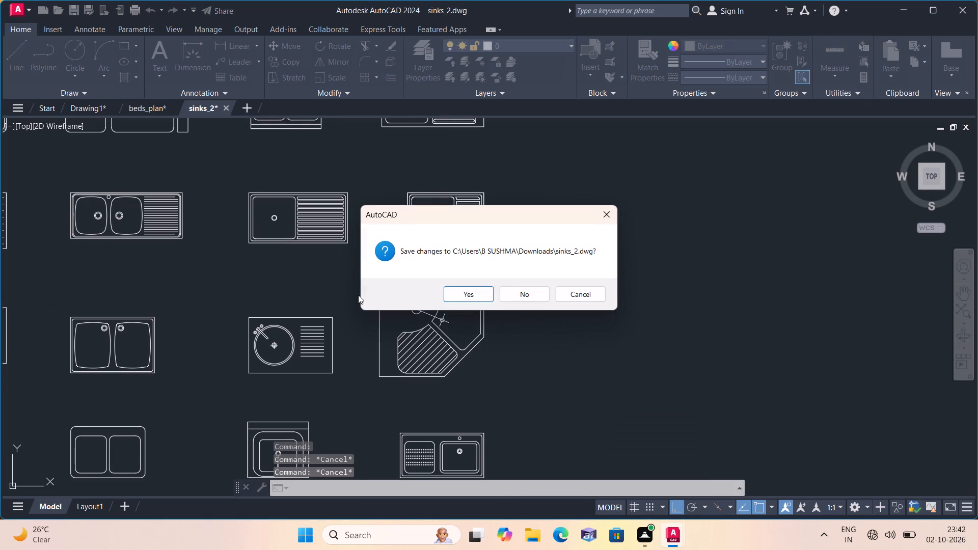
click(469, 296)
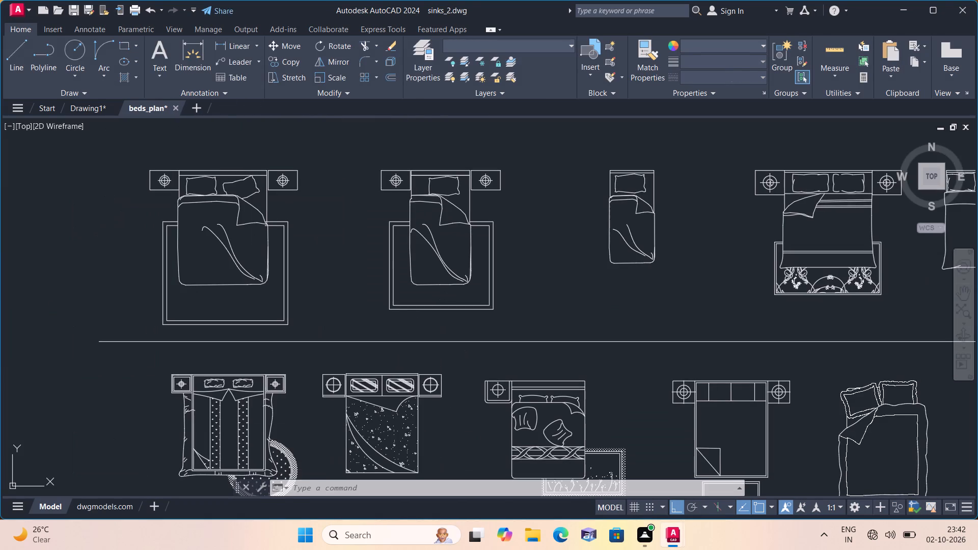
click(175, 106)
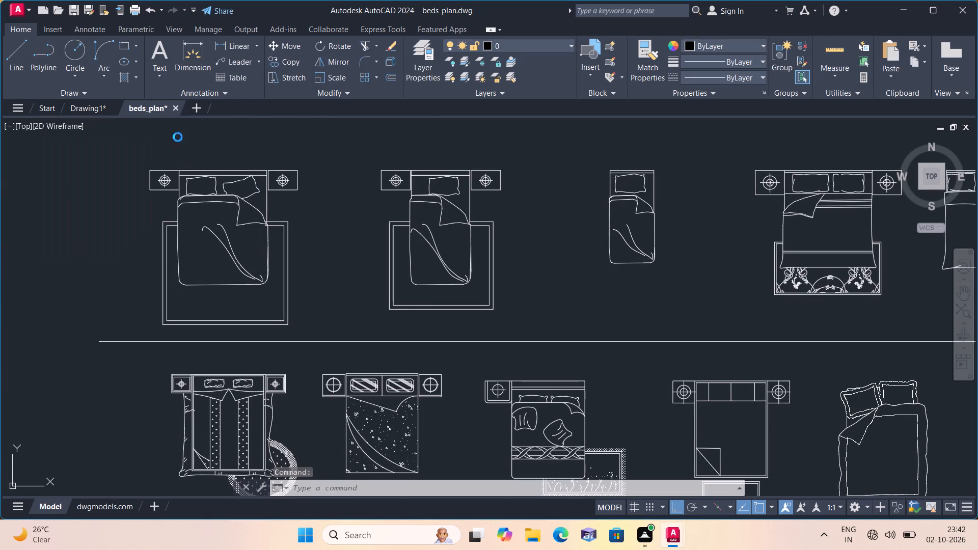
click(464, 291)
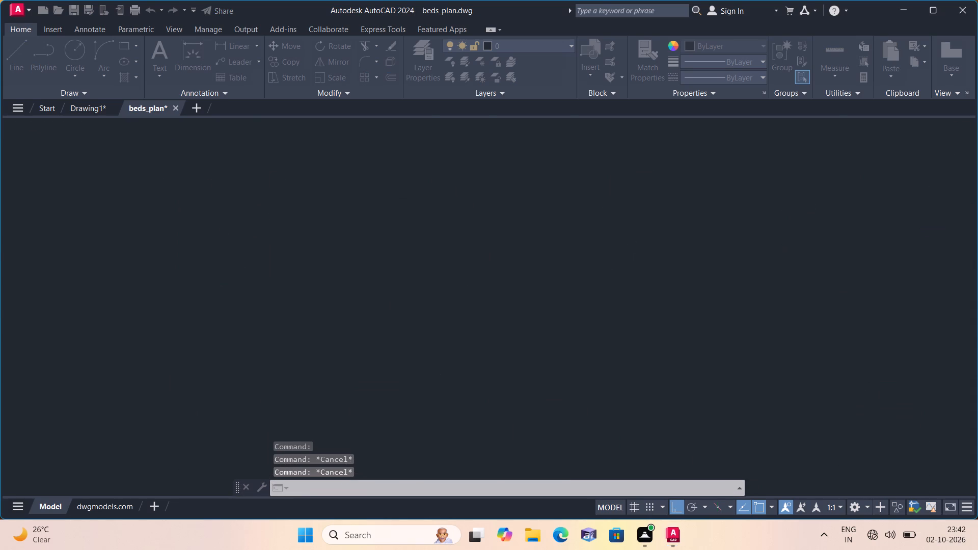
Set the text height of the NORTH FACING HOUSE title to 1'.
scroll(285, 197, down, 2)
scroll(260, 249, up, 1)
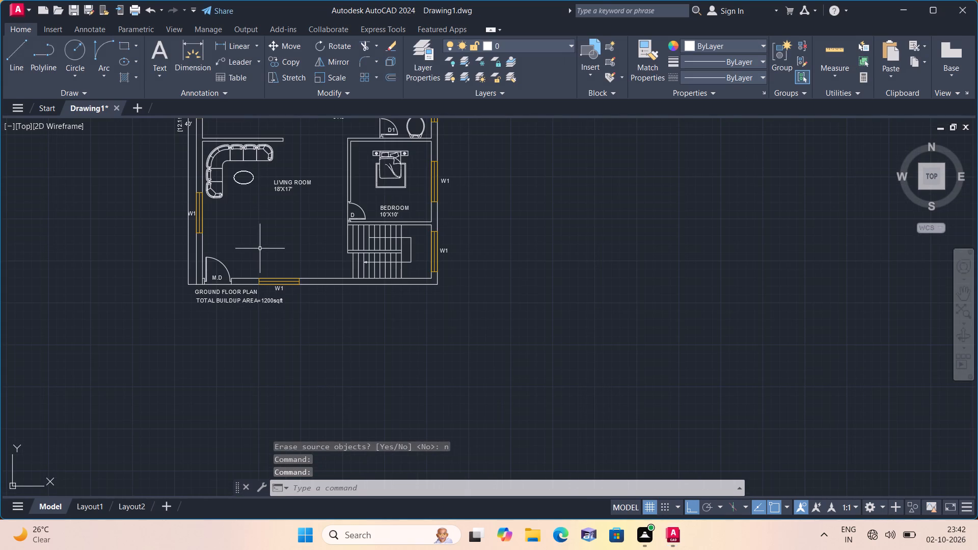
scroll(260, 249, up, 1)
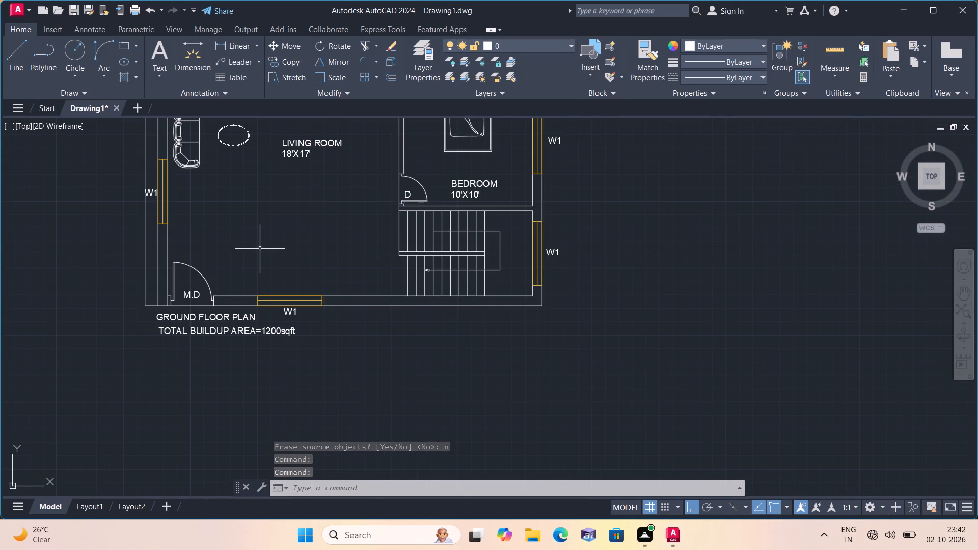
middle_drag(260, 249, 306, 299)
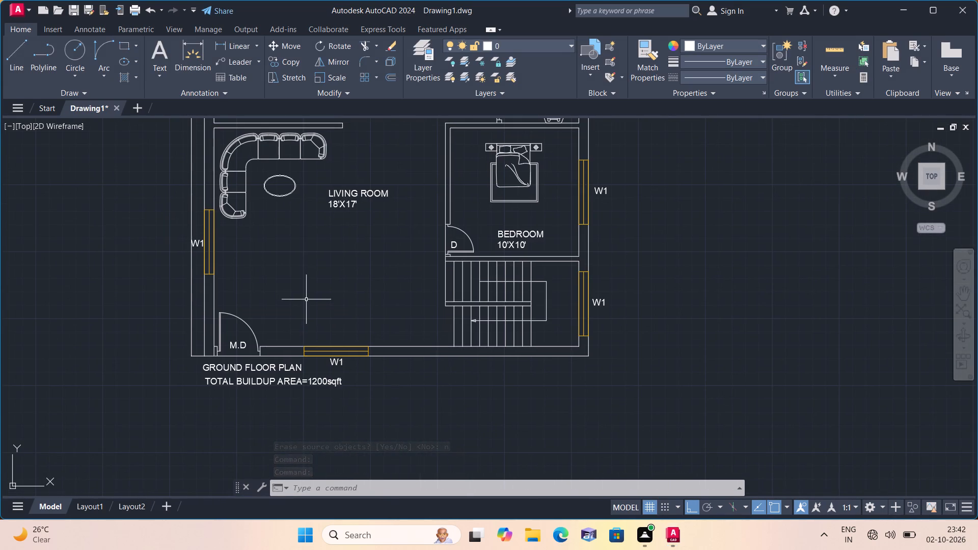
scroll(306, 299, down, 1)
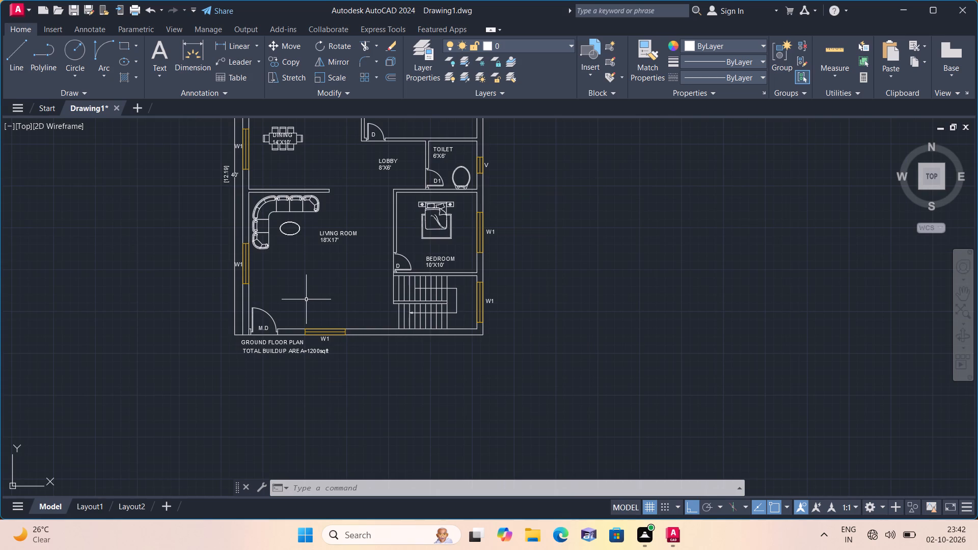
middle_drag(307, 256, 338, 333)
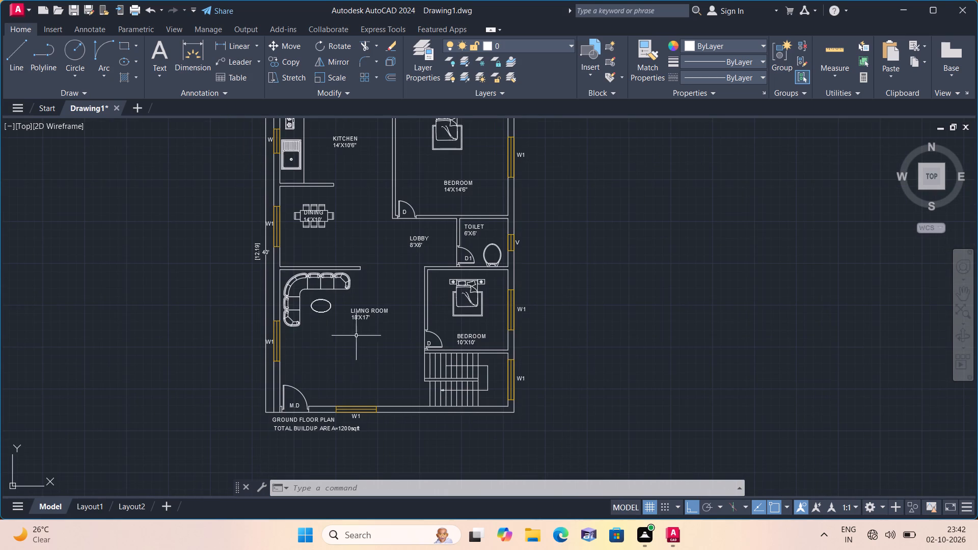
middle_drag(346, 308, 397, 397)
middle_drag(369, 230, 369, 335)
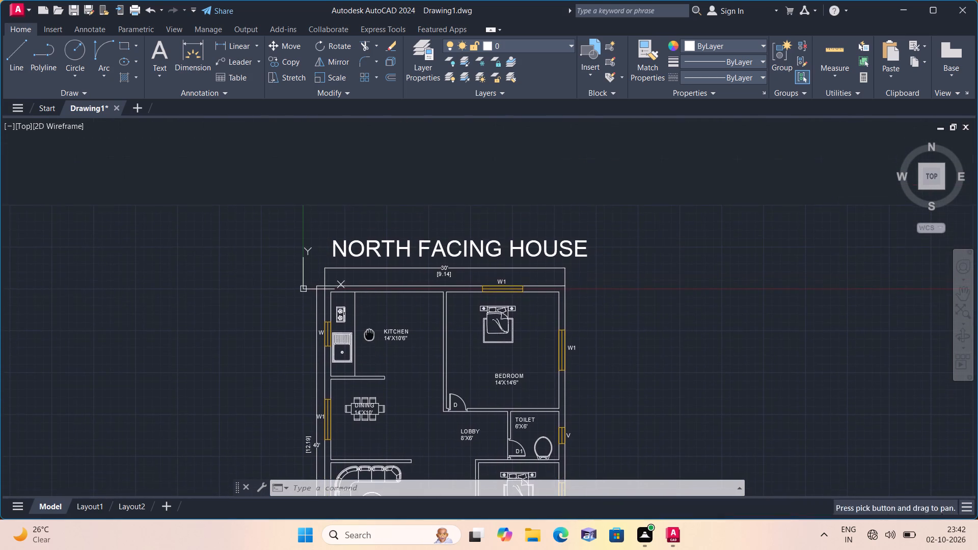
scroll(397, 251, up, 2)
click(397, 251)
right_click(412, 221)
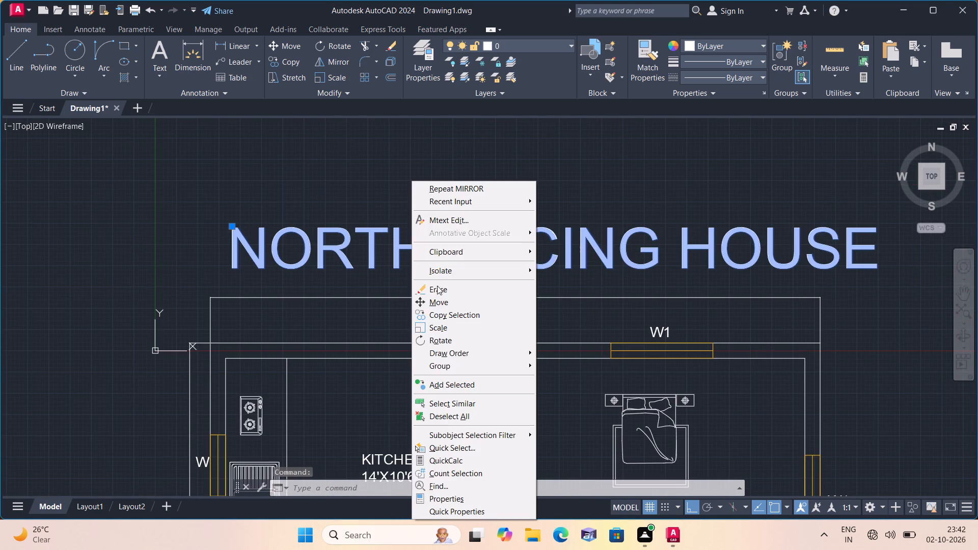
click(477, 500)
scroll(73, 199, down, 2)
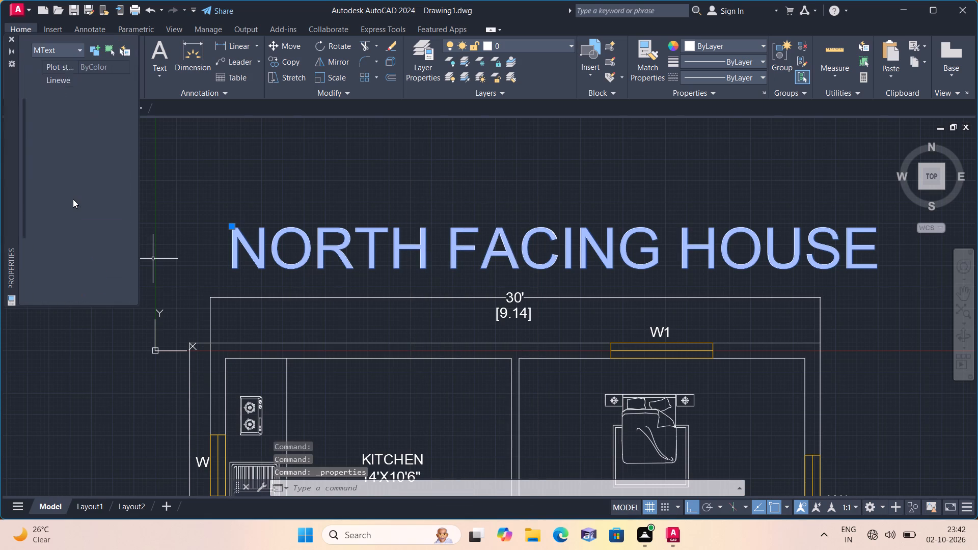
scroll(73, 199, down, 1)
click(90, 122)
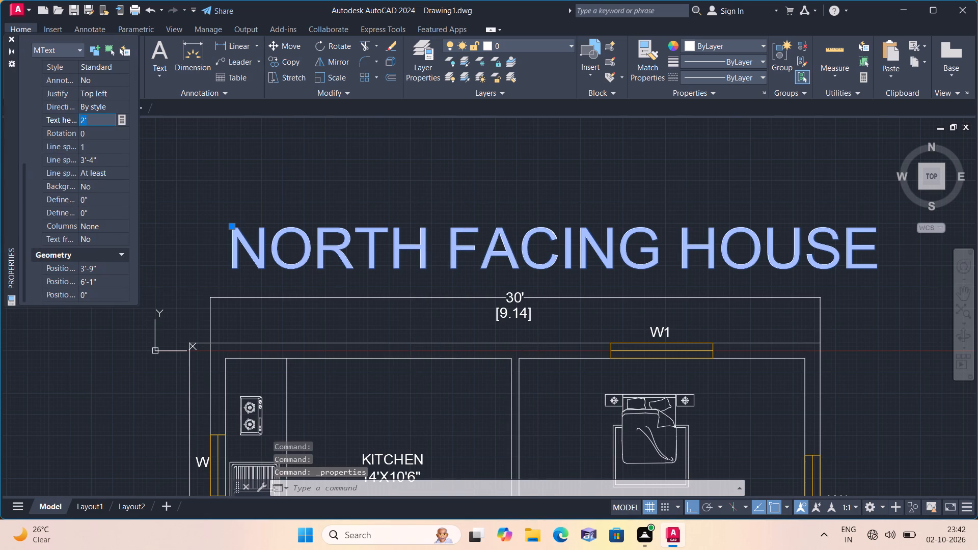
key(BackSpace)
text(1')
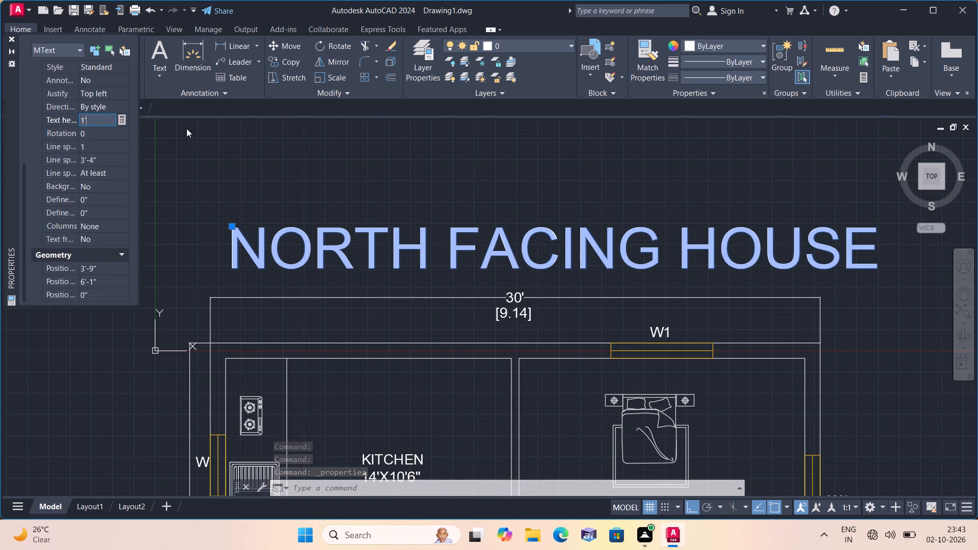
click(253, 159)
click(11, 37)
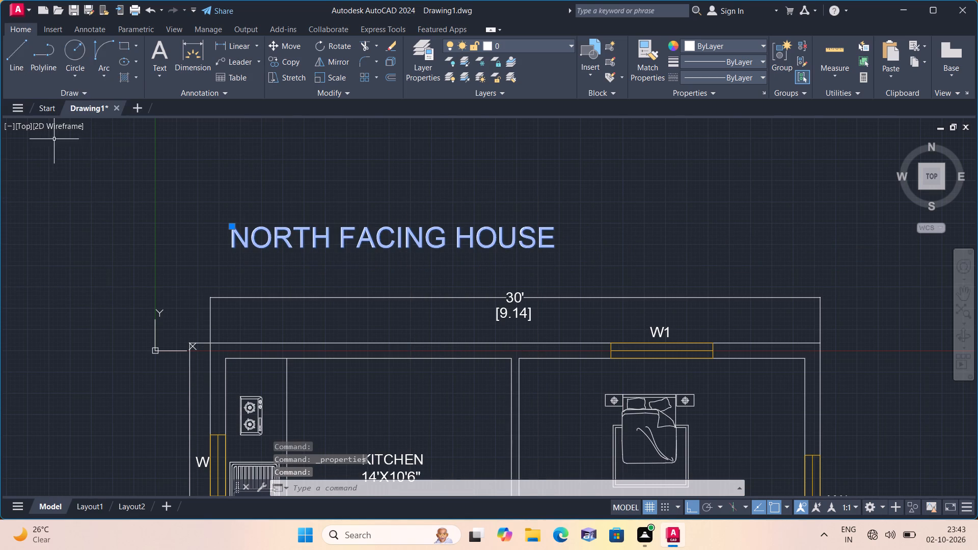
key(Escape)
Turn ortho off and move the NORTH FACING HOUSE title just above the 30' dimension, roughly centred over the plan.
click(332, 245)
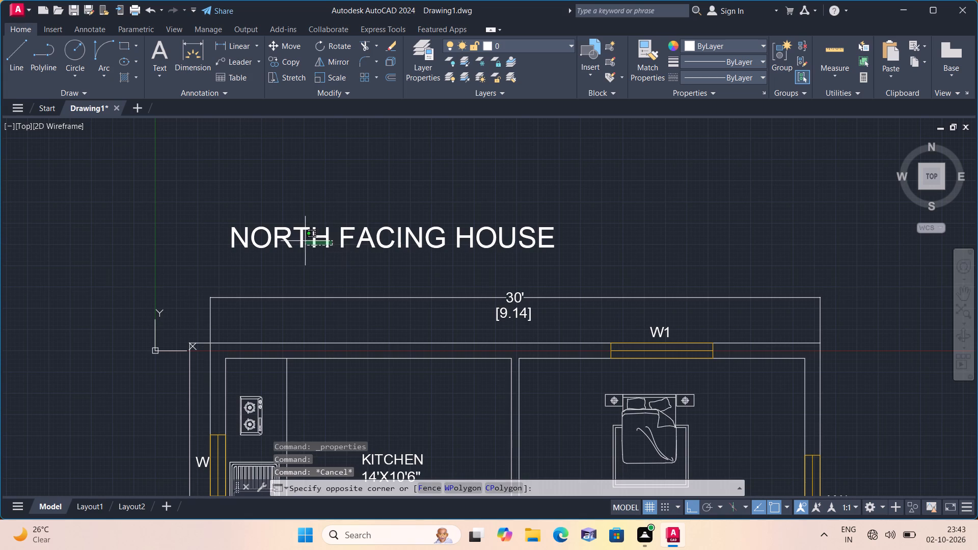
click(305, 240)
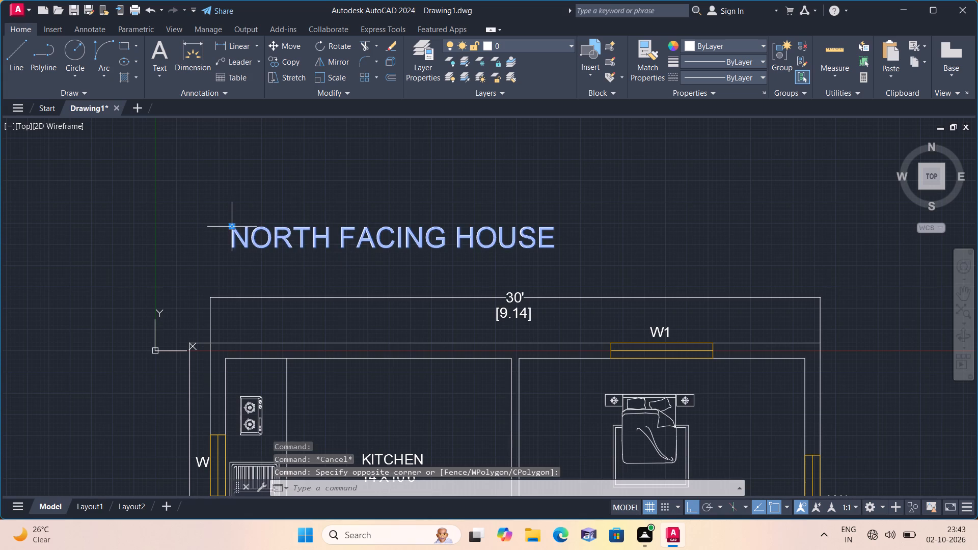
click(230, 228)
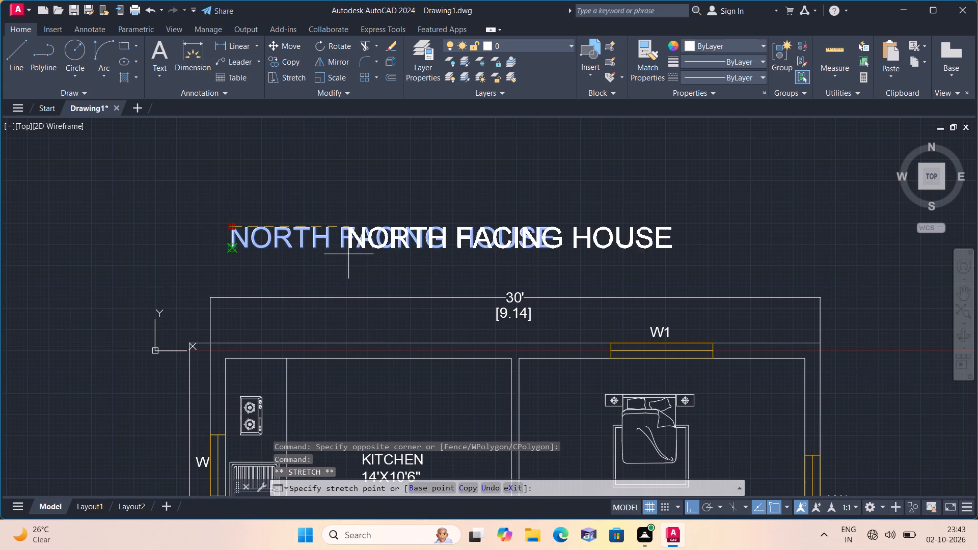
key(F8)
click(351, 255)
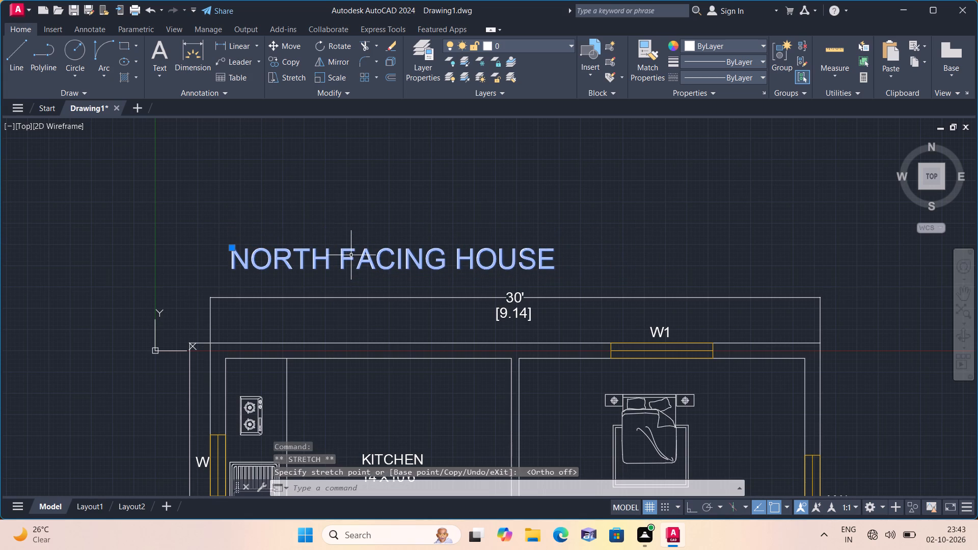
click(229, 248)
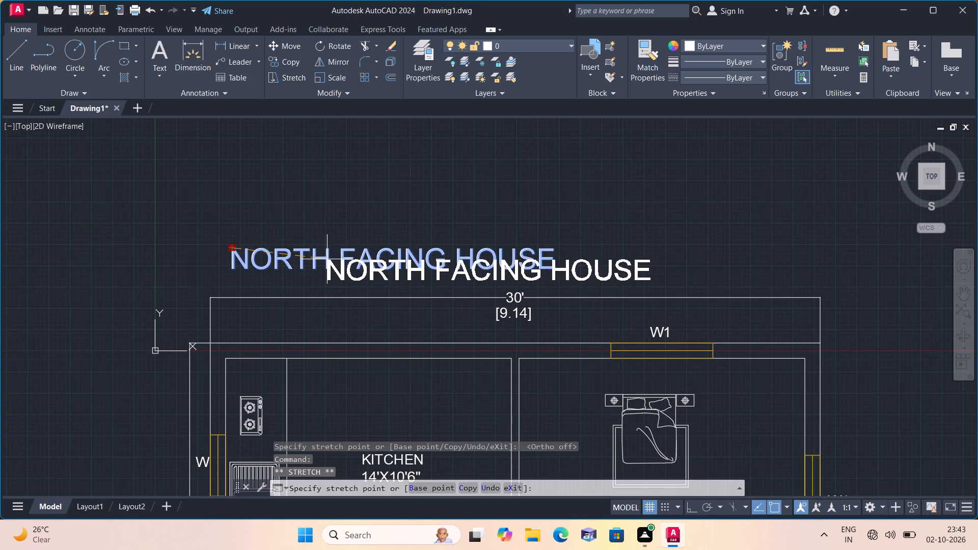
click(335, 259)
key(Escape)
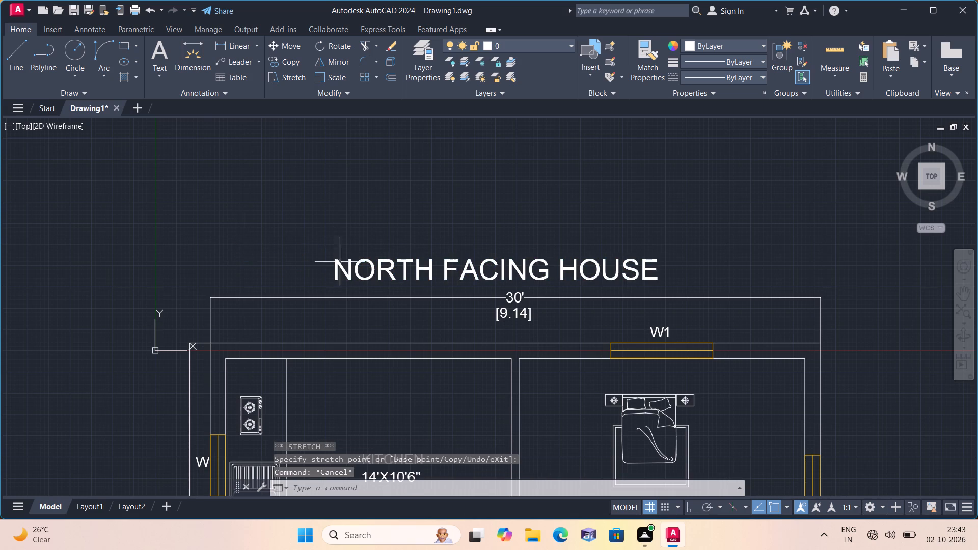
Examine the overall width and depth dimension texts and the kitchen and dining areas along the west wall.
scroll(400, 284, up, 1)
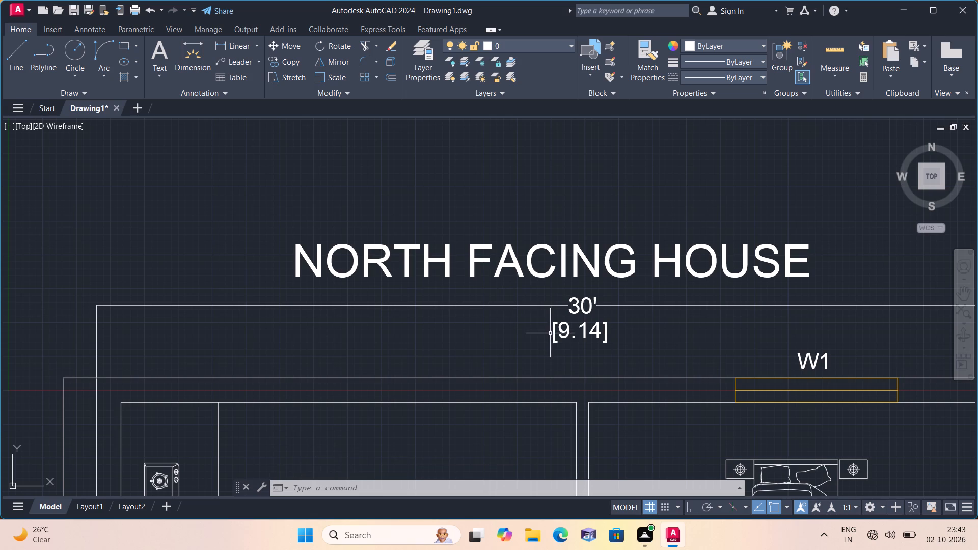
scroll(589, 363, up, 1)
middle_drag(587, 362, 558, 263)
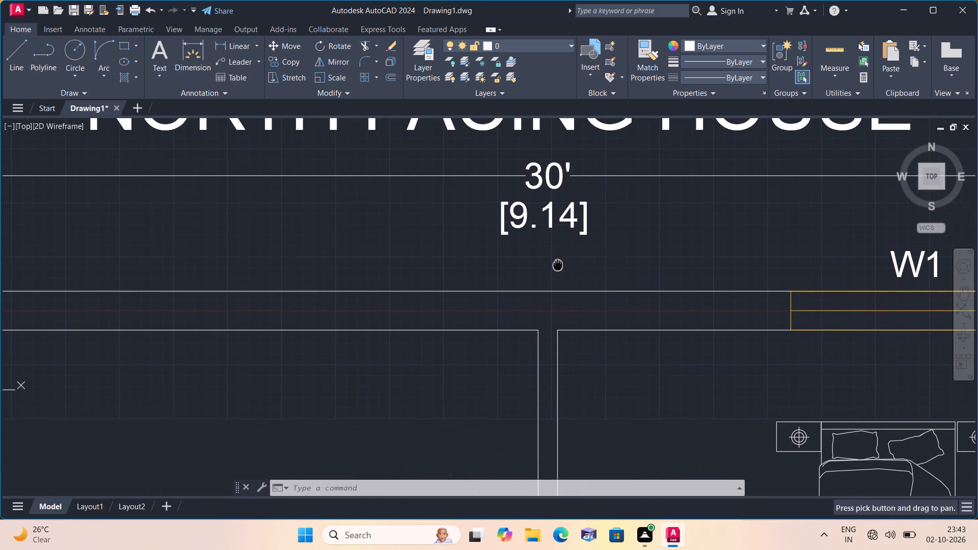
middle_drag(485, 411, 472, 280)
scroll(368, 401, up, 1)
scroll(362, 401, down, 2)
middle_drag(359, 393, 425, 281)
scroll(468, 249, down, 1)
middle_drag(306, 415, 385, 282)
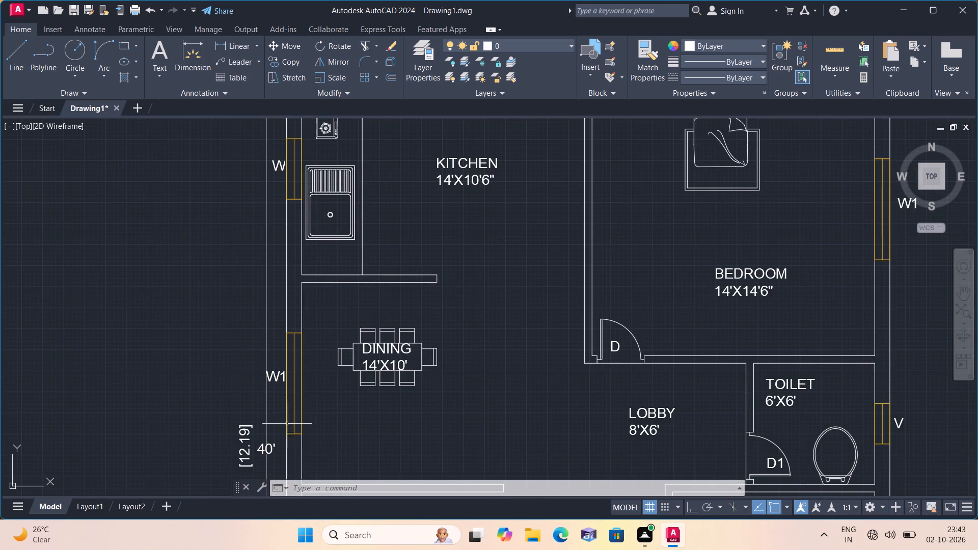
scroll(267, 453, up, 1)
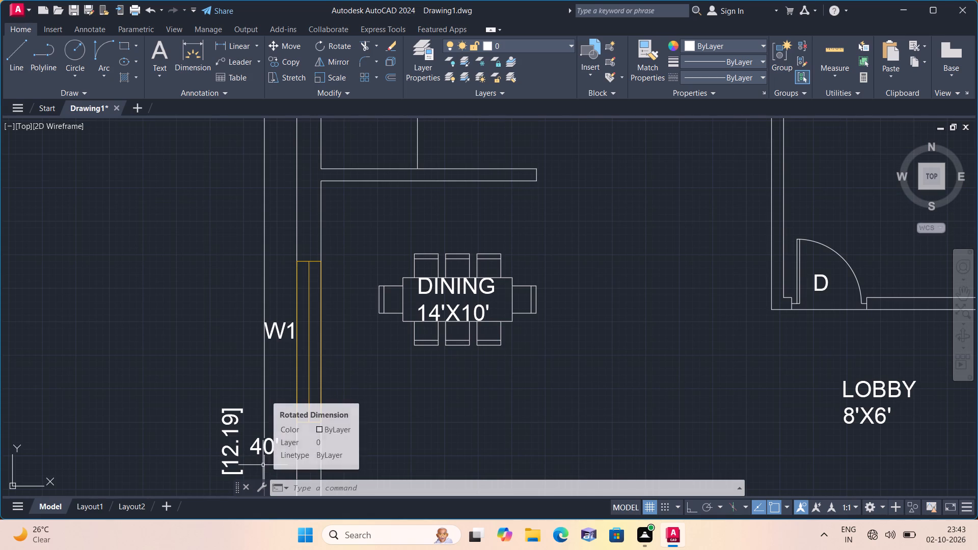
scroll(234, 429, down, 1)
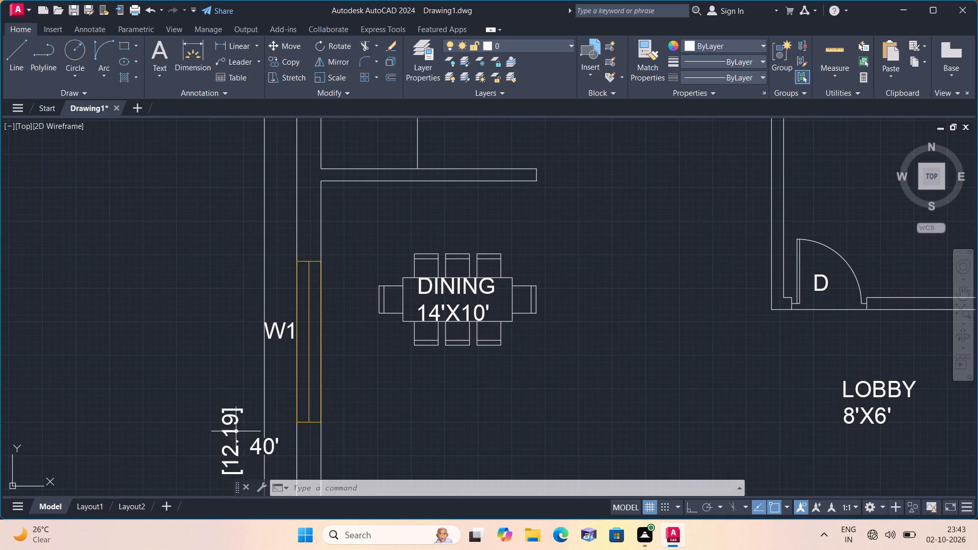
scroll(230, 417, down, 2)
scroll(230, 370, down, 1)
Review the title position and the overall ground floor layout from the kitchen down to the staircase.
scroll(285, 313, up, 3)
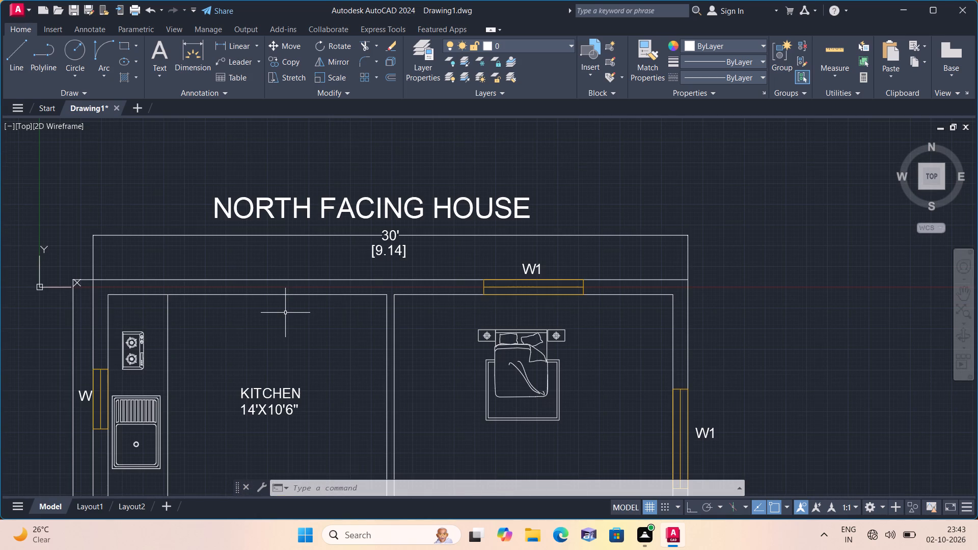
middle_drag(300, 359, 294, 316)
scroll(300, 359, down, 1)
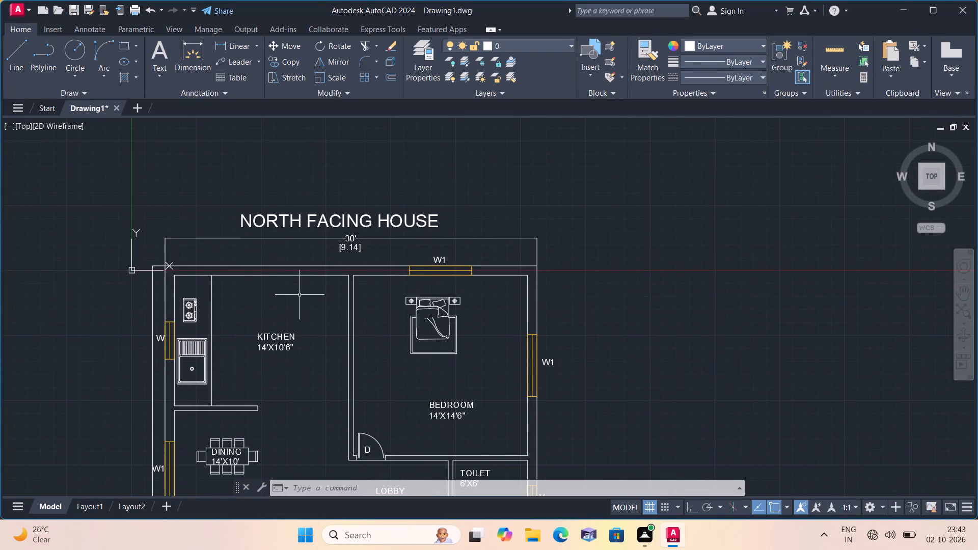
middle_drag(453, 372, 453, 371)
middle_drag(453, 371, 442, 323)
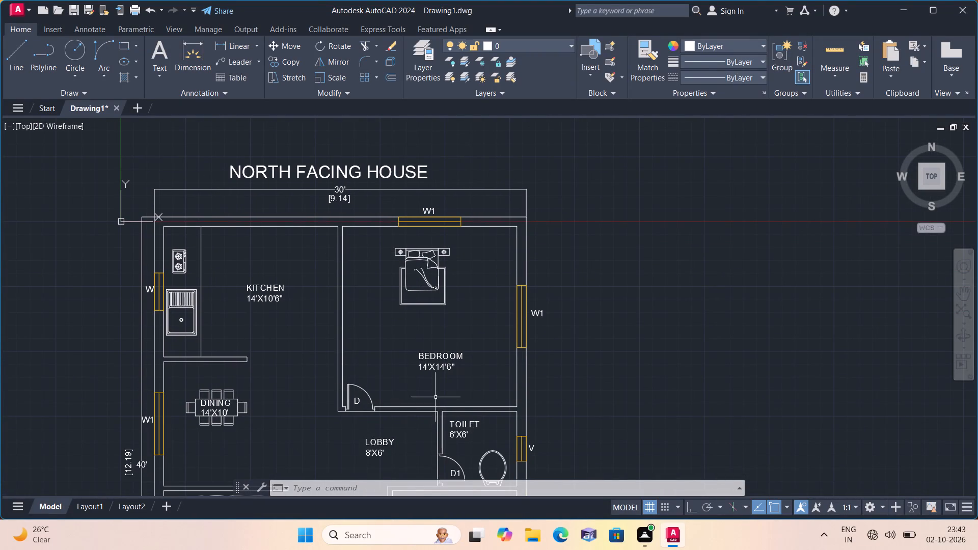
scroll(613, 391, down, 1)
middle_drag(610, 390, 573, 316)
scroll(566, 406, down, 1)
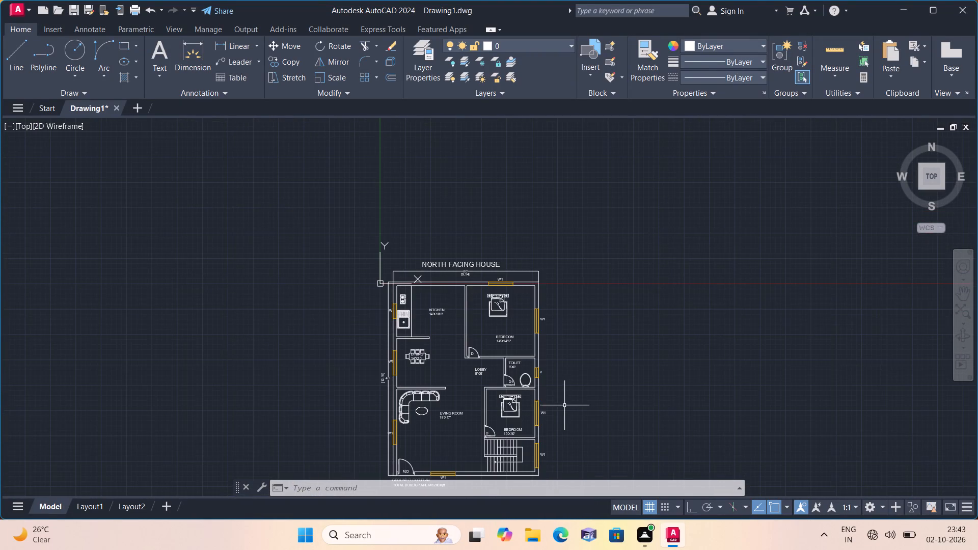
middle_drag(556, 391, 550, 325)
Inspect the room labels, furniture and openings of the kitchen, dining, lobby and living room.
scroll(538, 378, up, 1)
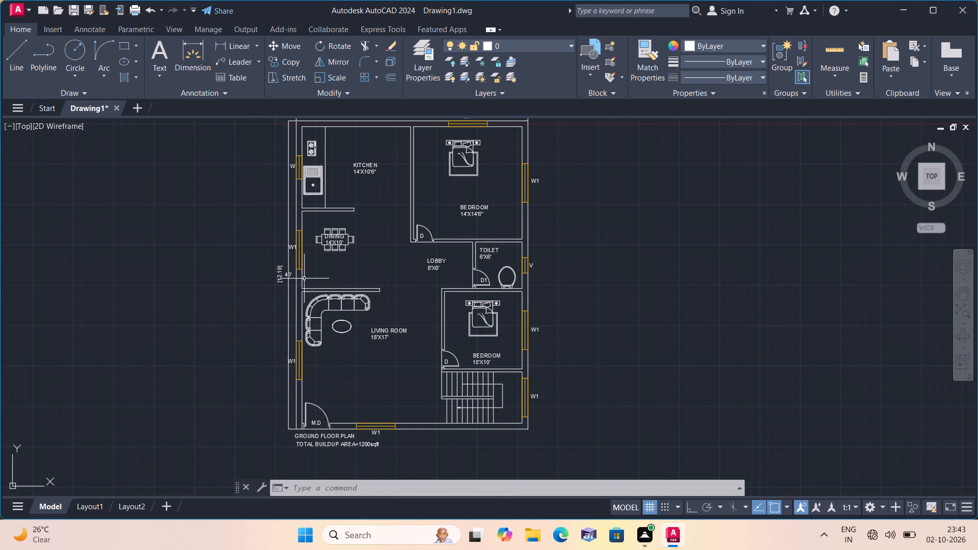
scroll(300, 255, up, 2)
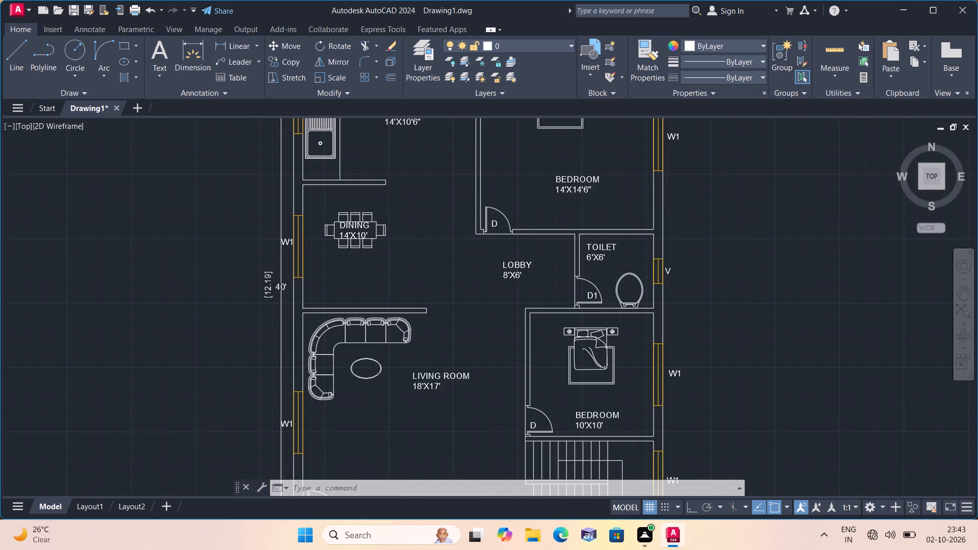
middle_drag(294, 232, 296, 332)
scroll(301, 366, down, 1)
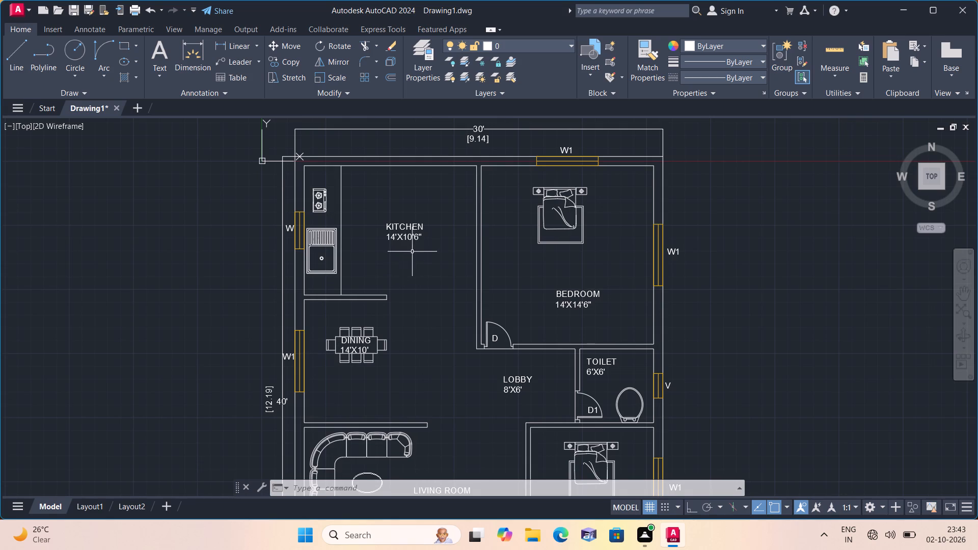
scroll(409, 231, up, 3)
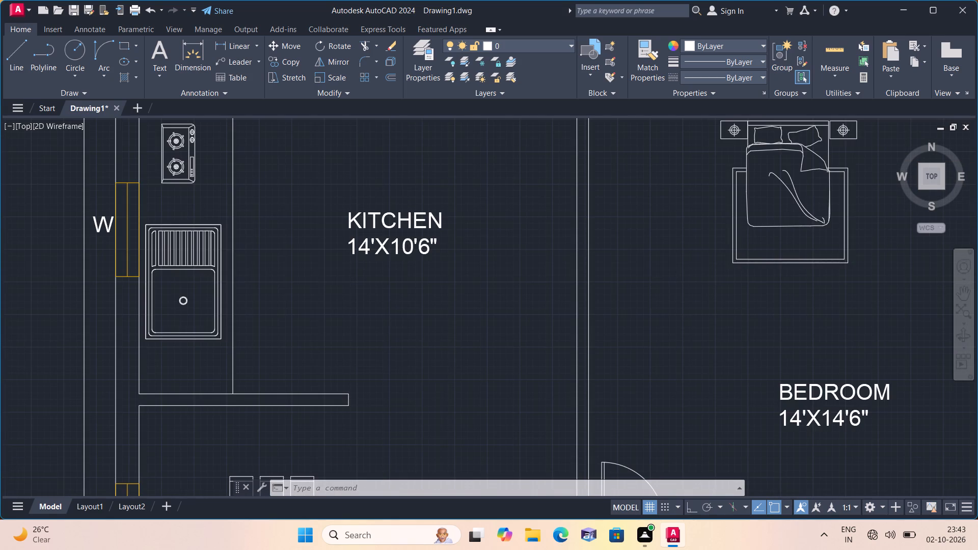
scroll(477, 331, down, 1)
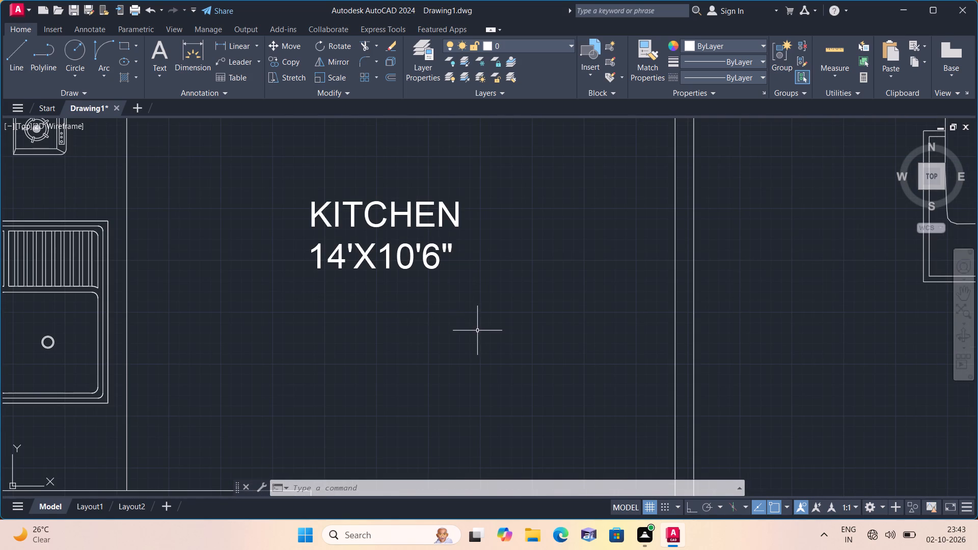
middle_drag(475, 330, 434, 260)
middle_drag(295, 379, 326, 279)
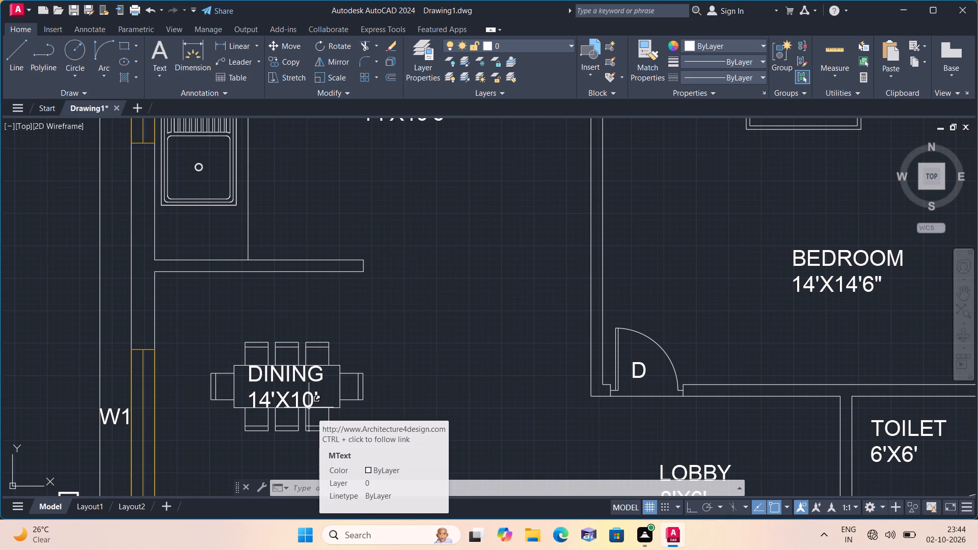
middle_drag(332, 417, 328, 410)
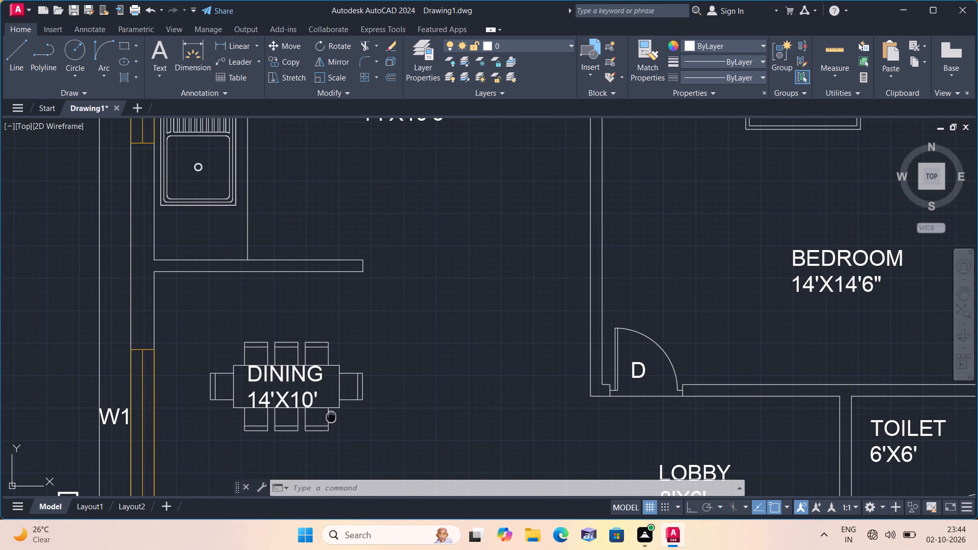
middle_drag(328, 410, 318, 390)
scroll(303, 295, down, 1)
middle_drag(324, 420, 324, 306)
scroll(332, 282, down, 1)
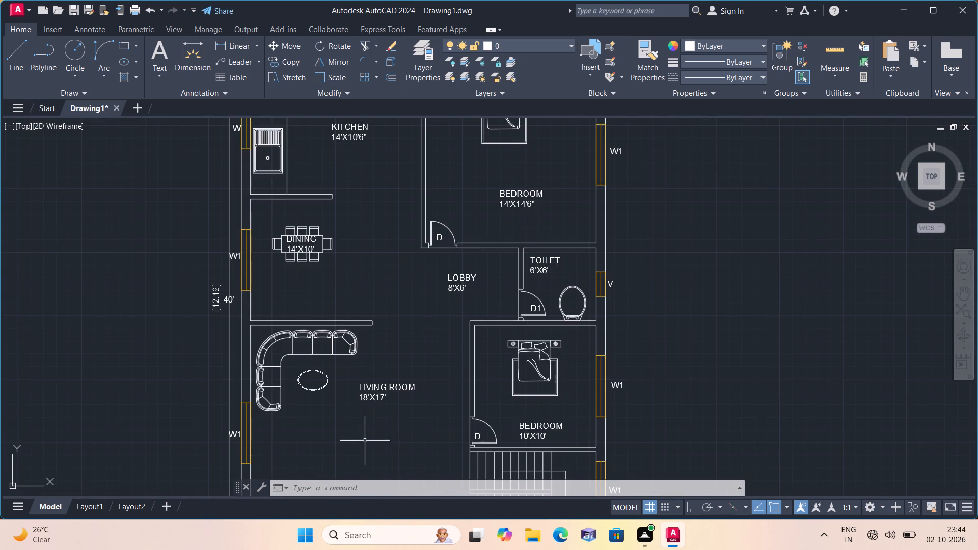
Examine the living room, main door, staircase and the ground floor plan notes below the south wall.
scroll(370, 446, up, 1)
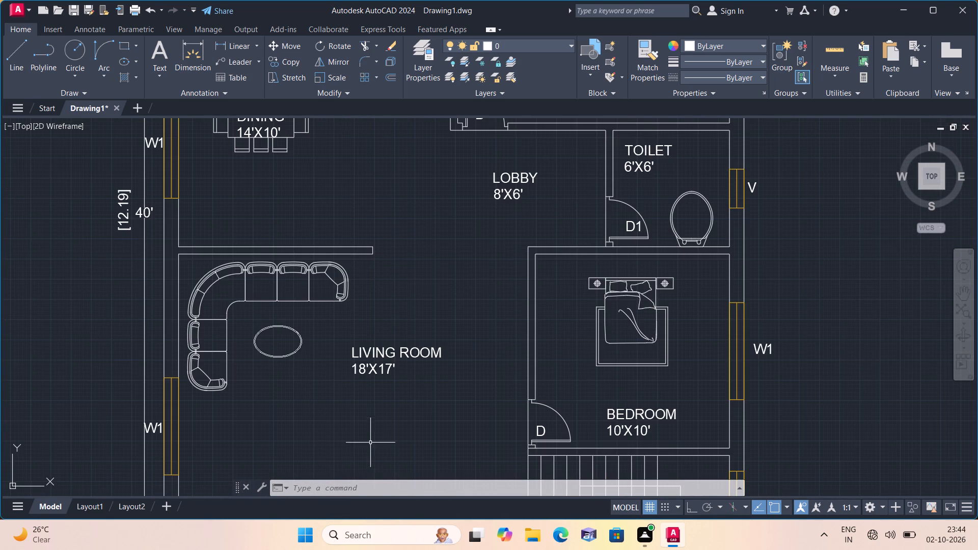
middle_drag(378, 425, 359, 375)
scroll(365, 399, down, 2)
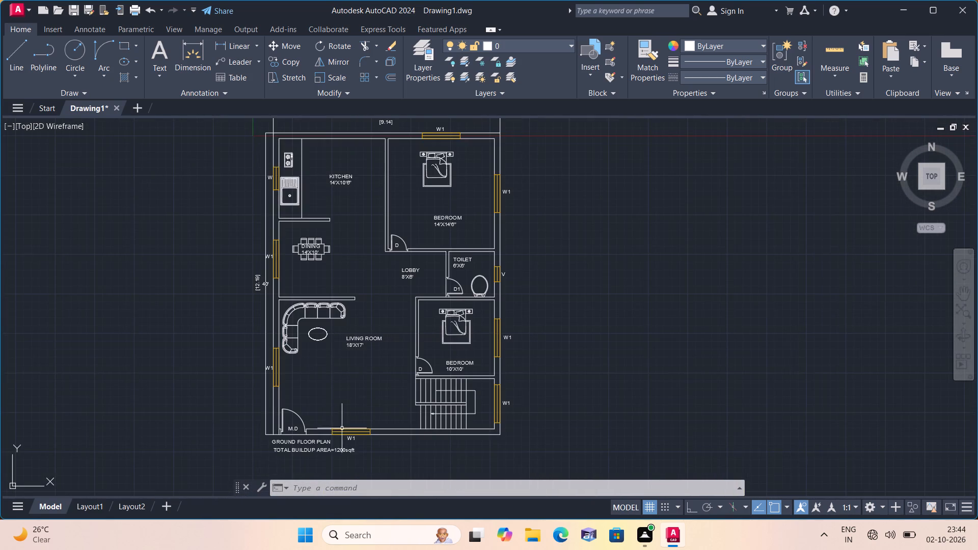
scroll(332, 434, up, 2)
middle_drag(323, 428, 303, 318)
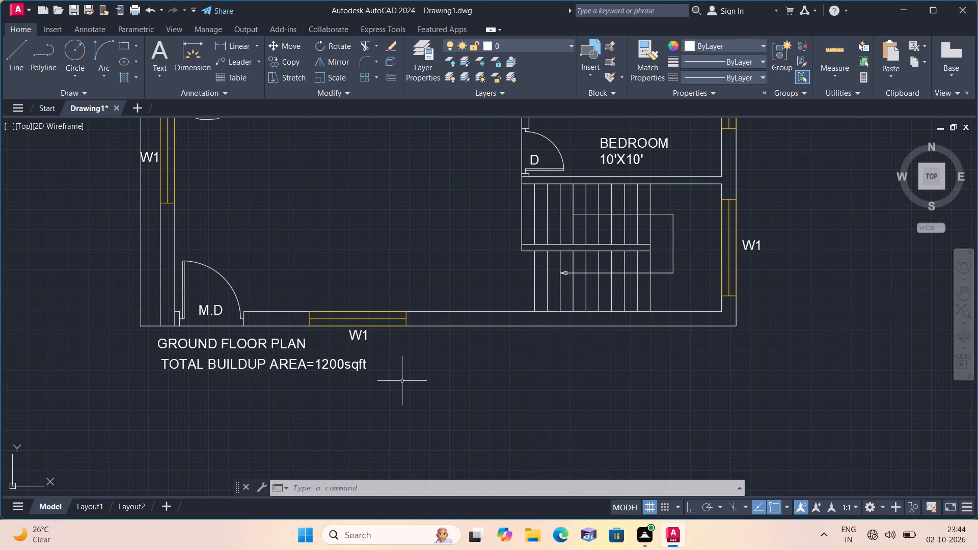
scroll(466, 346, down, 1)
middle_drag(527, 323, 491, 343)
scroll(523, 323, down, 1)
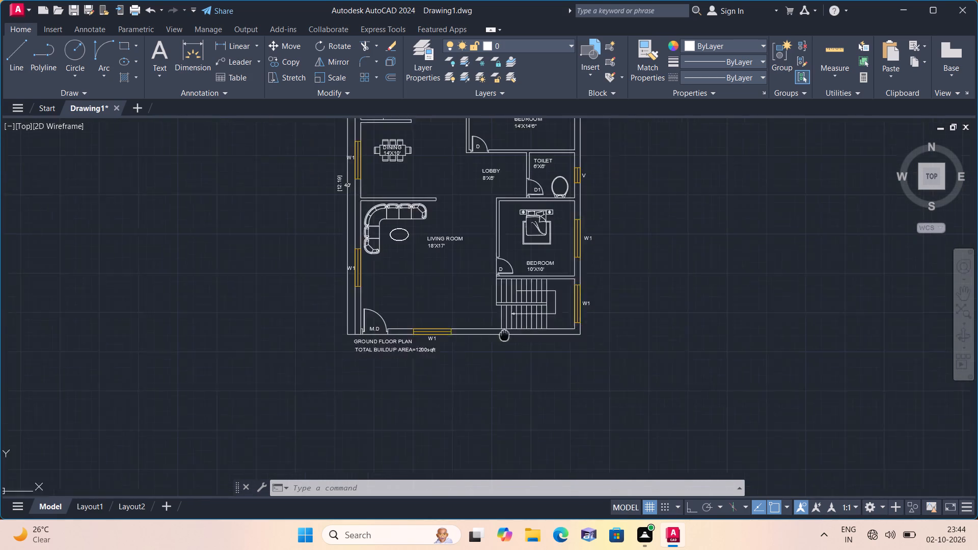
middle_drag(491, 343, 426, 376)
Inspect both bedrooms, the toilet and the lobby from the staircase up to the north wall, checking bed sizes and labels.
scroll(432, 356, up, 1)
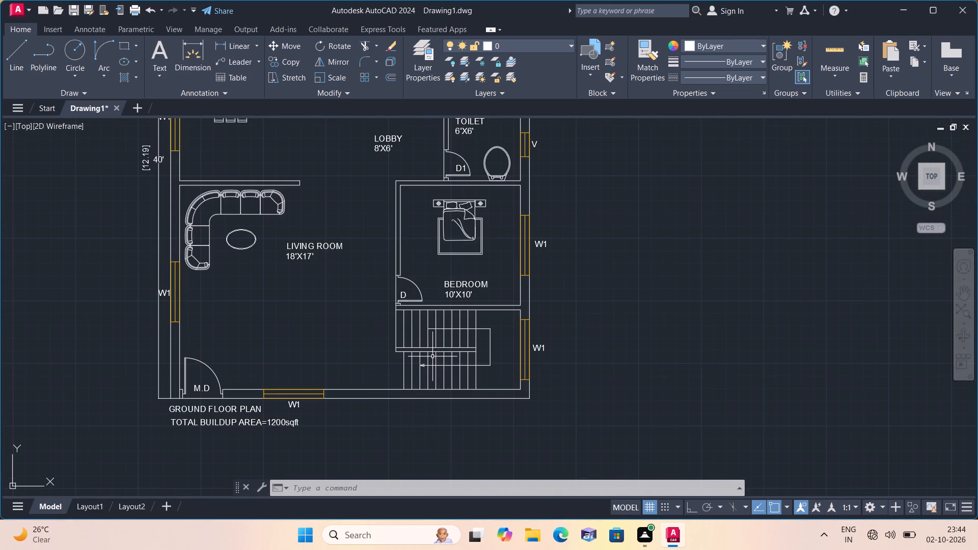
middle_drag(462, 340, 434, 420)
scroll(442, 404, up, 1)
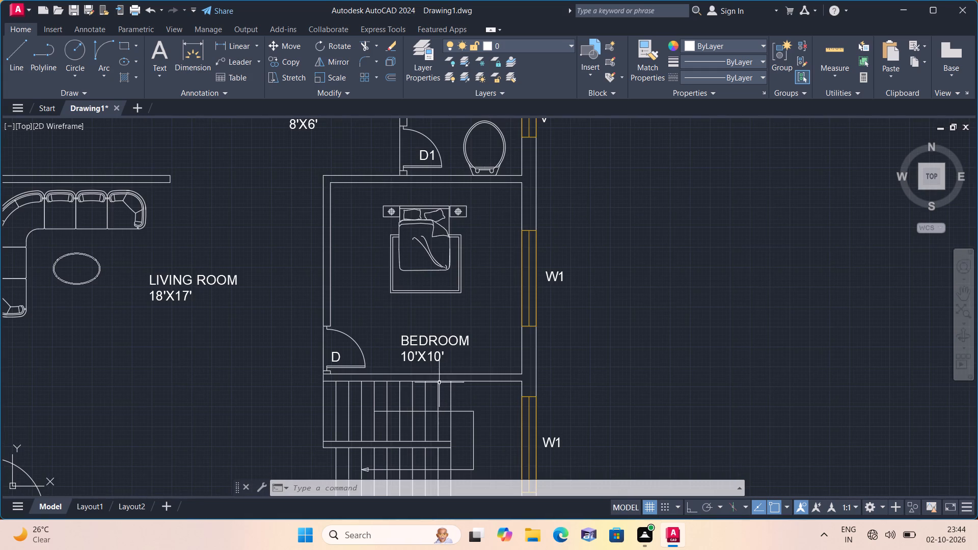
middle_drag(459, 312, 483, 430)
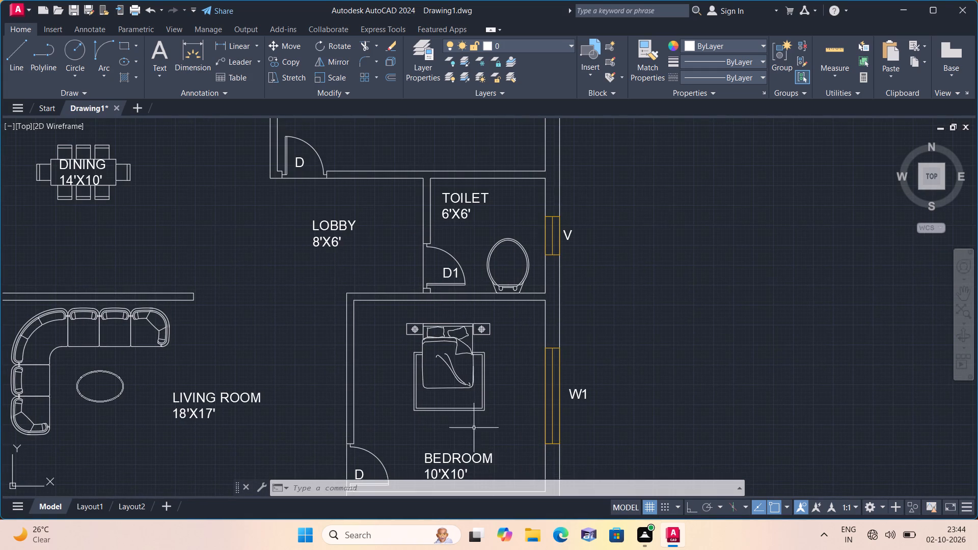
middle_drag(477, 230, 478, 363)
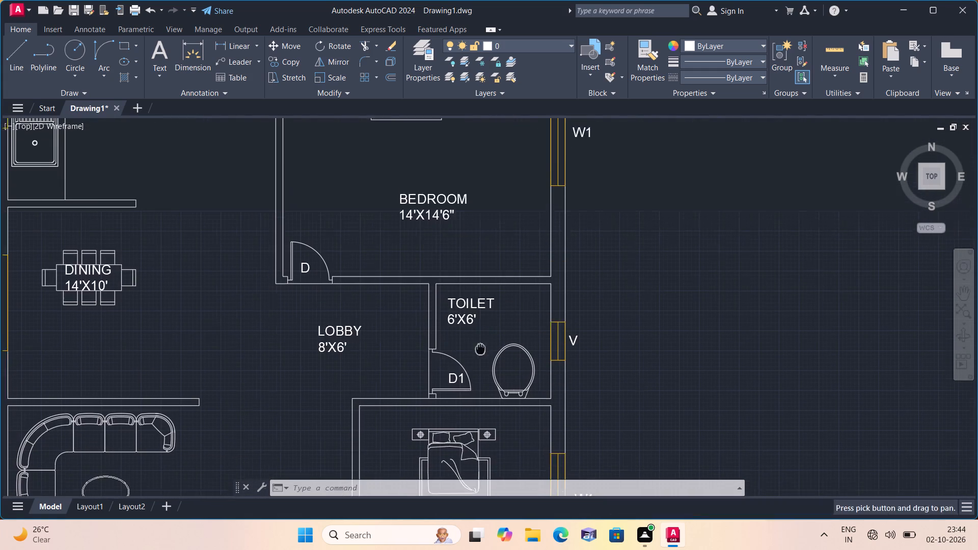
middle_drag(369, 260, 371, 292)
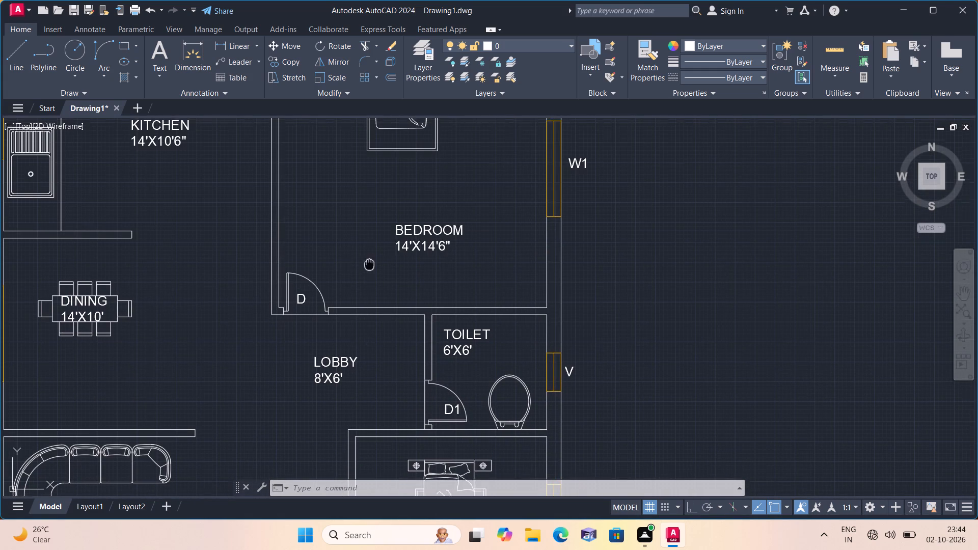
middle_drag(371, 292, 385, 371)
middle_drag(375, 324, 370, 367)
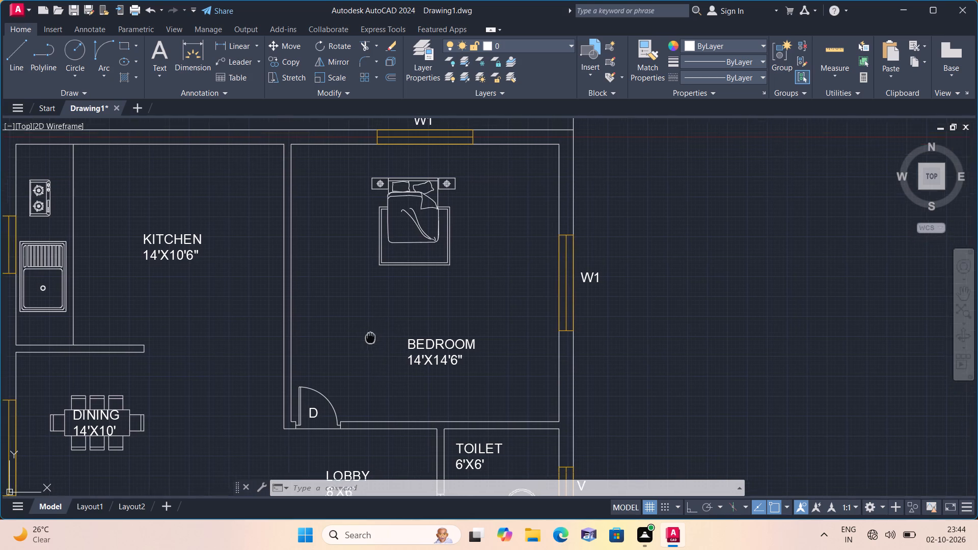
middle_drag(370, 367, 374, 409)
Scale up the bed in the 14'X14'6" bedroom to roughly twice its size, using a base point on the bed.
click(487, 359)
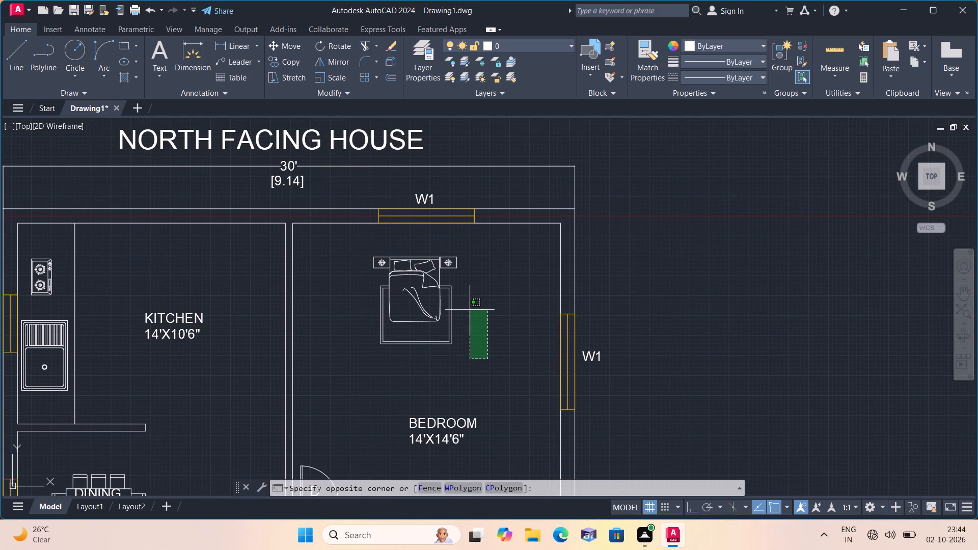
click(349, 241)
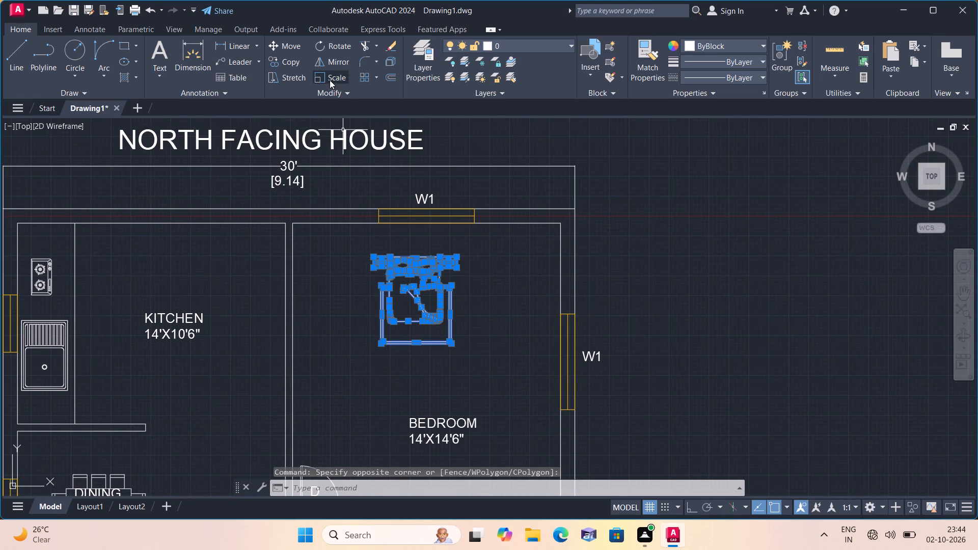
click(330, 75)
click(409, 283)
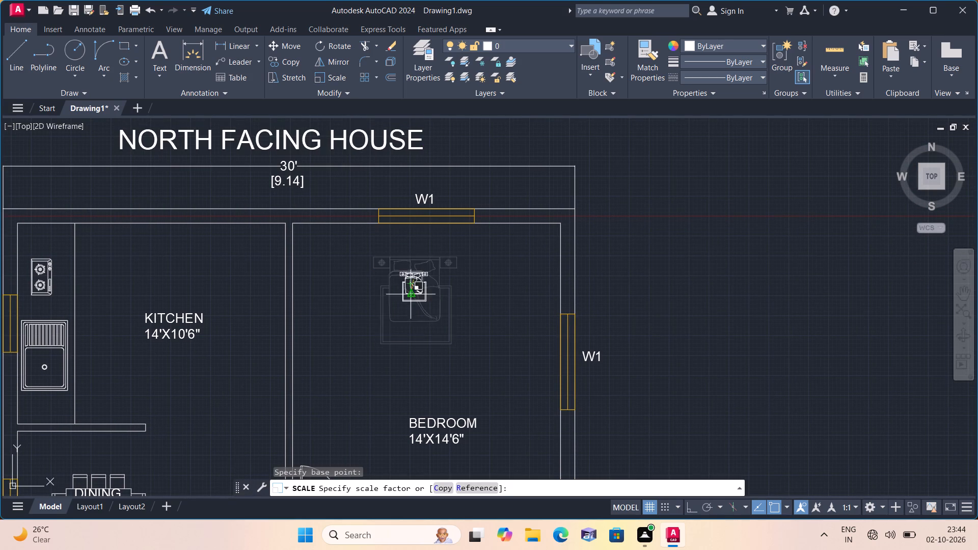
click(430, 366)
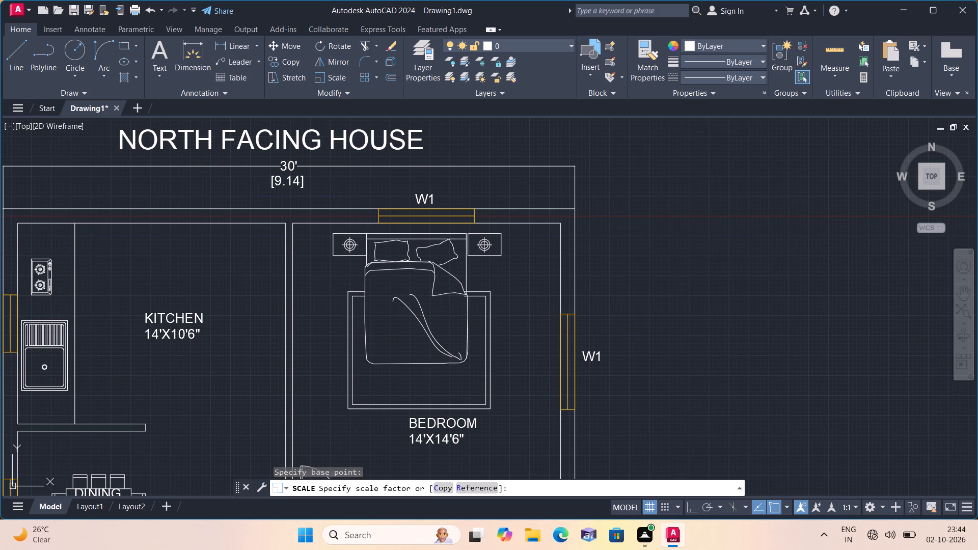
Scale up the bed in the 10'X10' bedroom to roughly 1.4 times its size, keeping it above the room label.
middle_drag(459, 378, 421, 275)
scroll(421, 233, down, 1)
middle_drag(429, 340, 439, 221)
scroll(454, 175, down, 1)
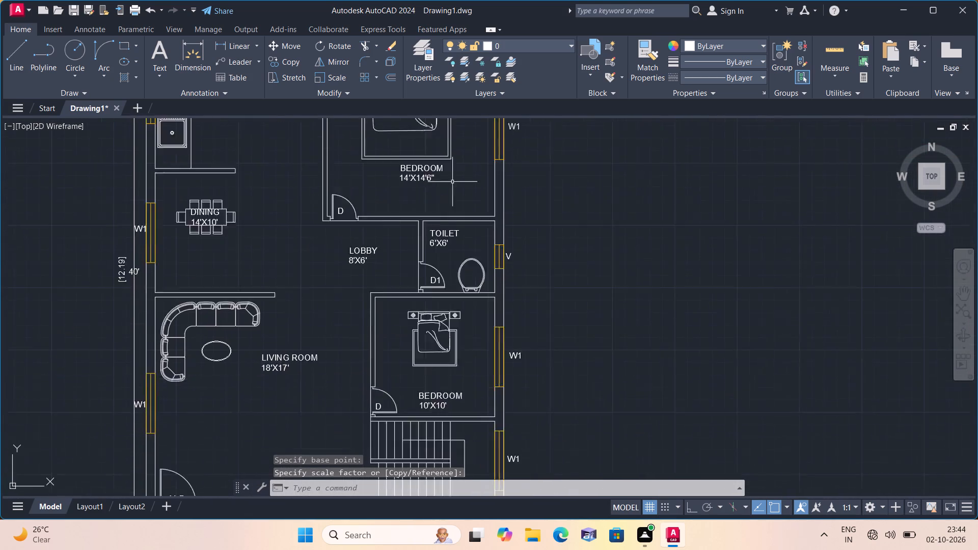
scroll(459, 314, up, 2)
click(464, 269)
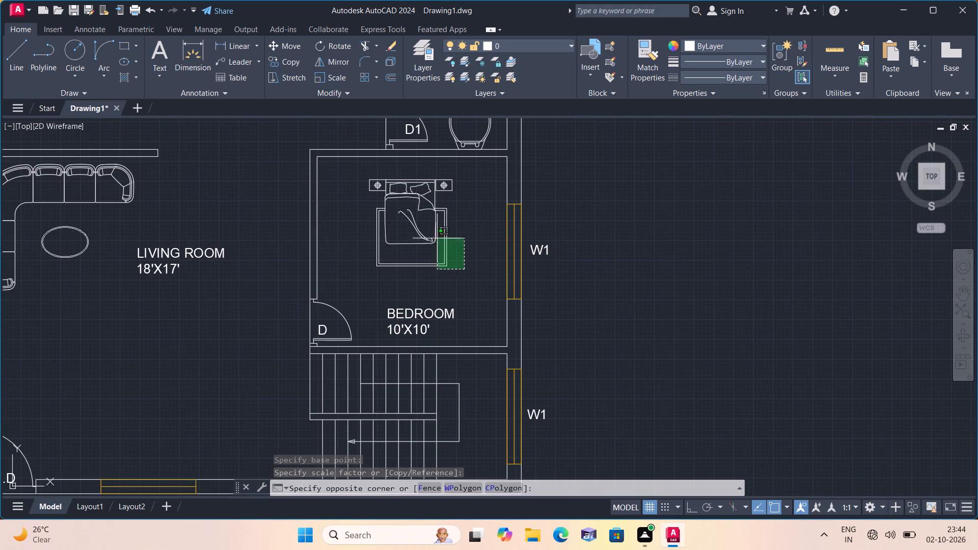
click(351, 175)
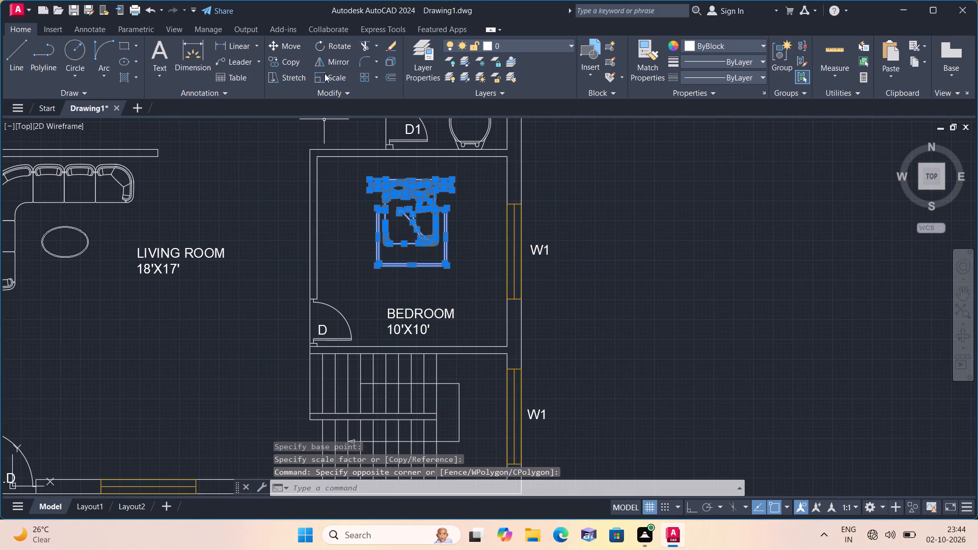
click(334, 74)
click(412, 216)
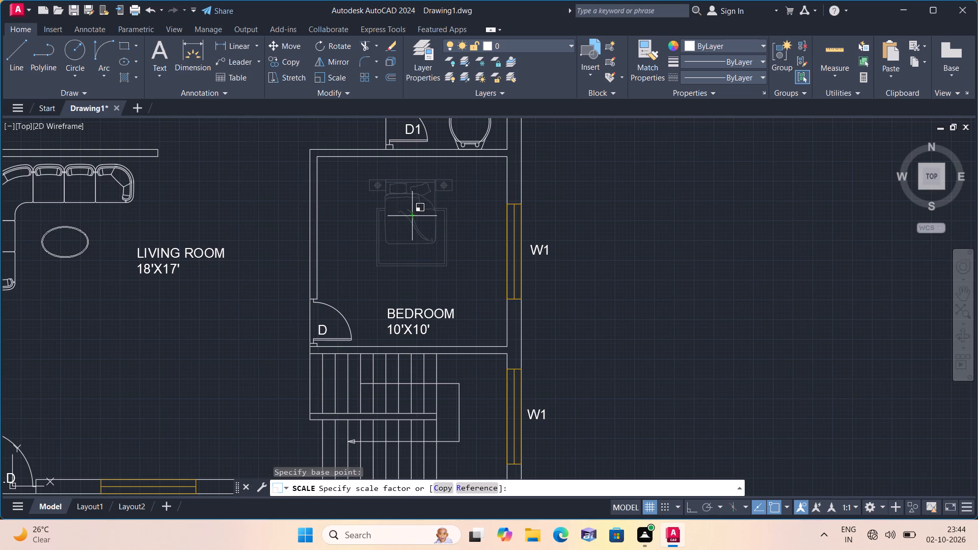
click(429, 276)
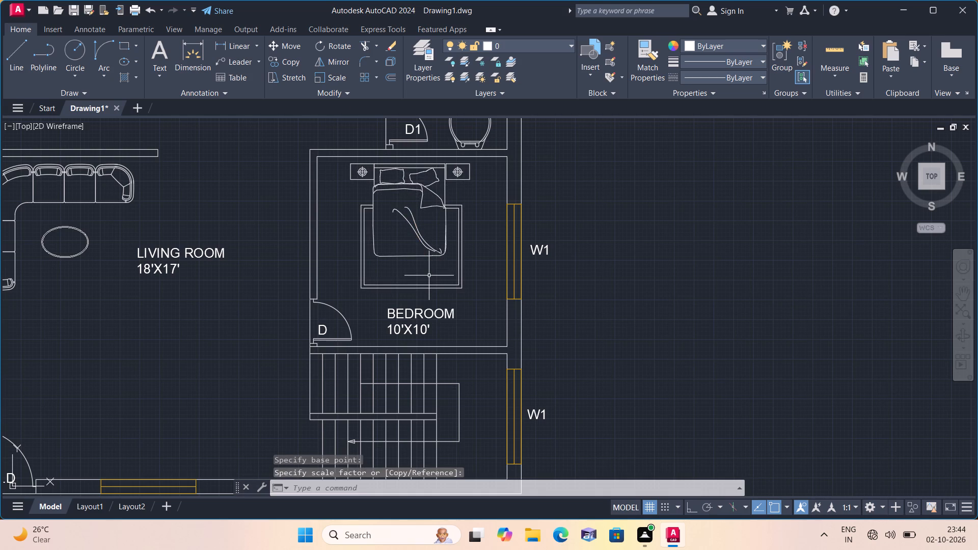
Open the recent drawing living_room_furniture (1).dwg.
scroll(429, 276, down, 1)
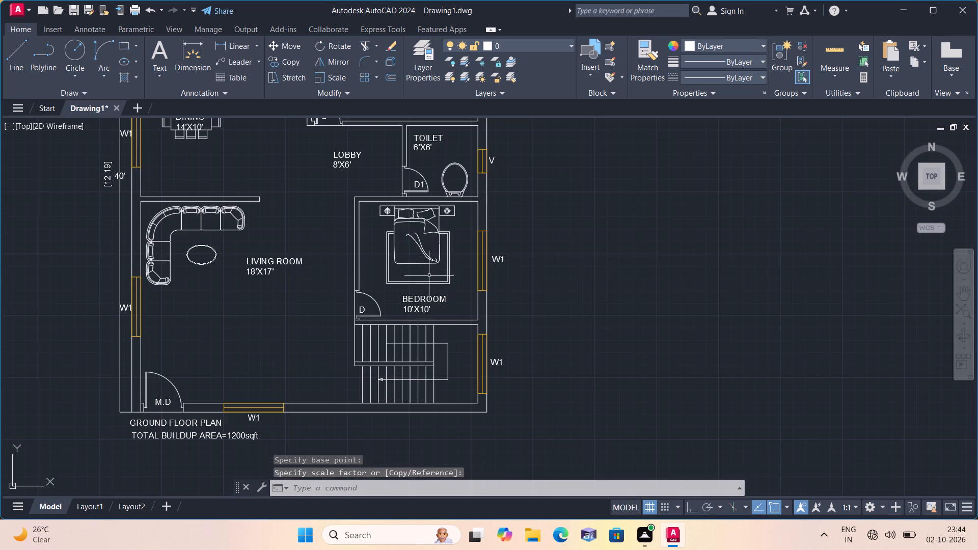
scroll(429, 276, down, 1)
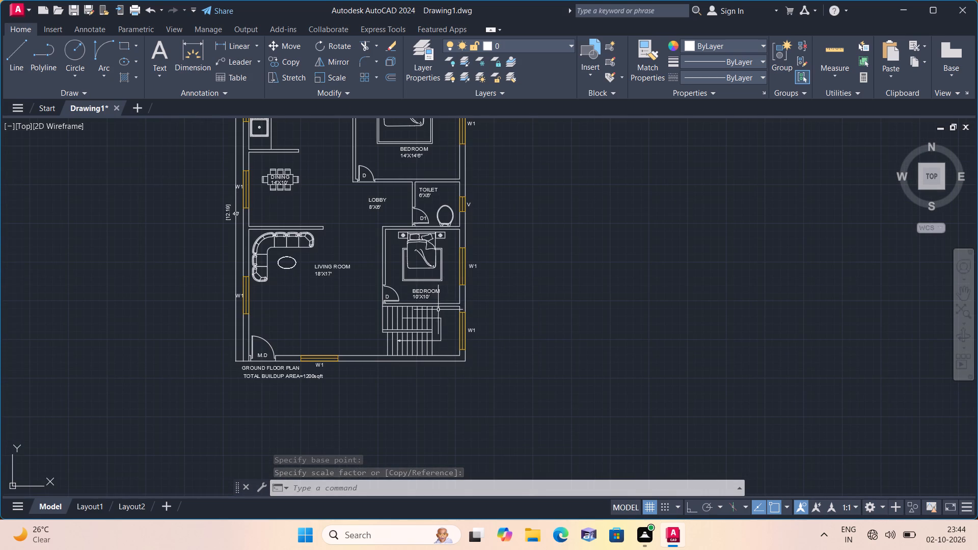
middle_drag(367, 243, 401, 319)
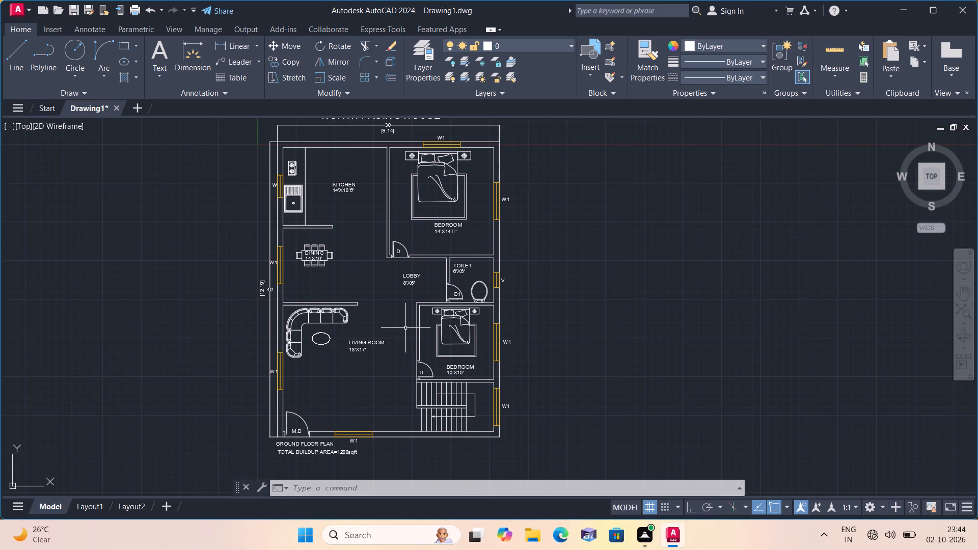
click(20, 9)
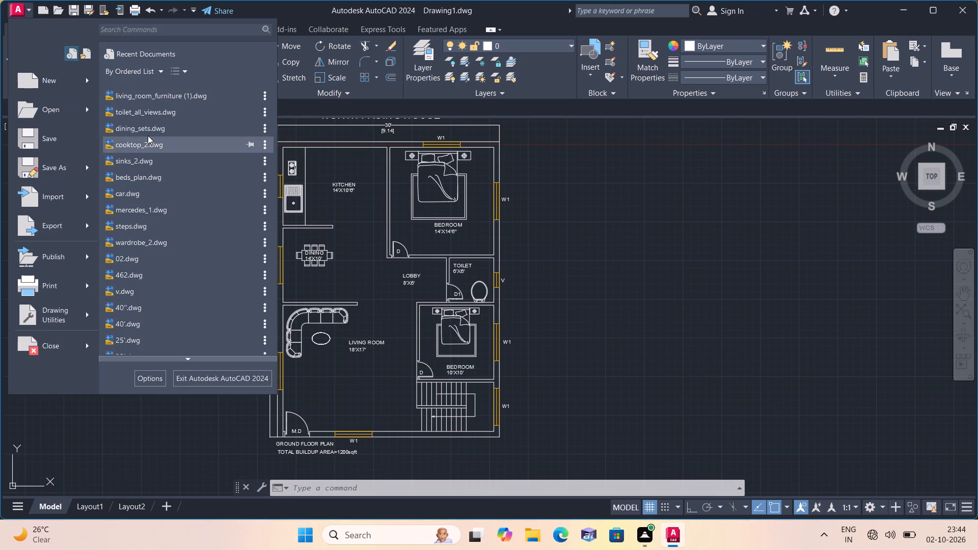
click(165, 94)
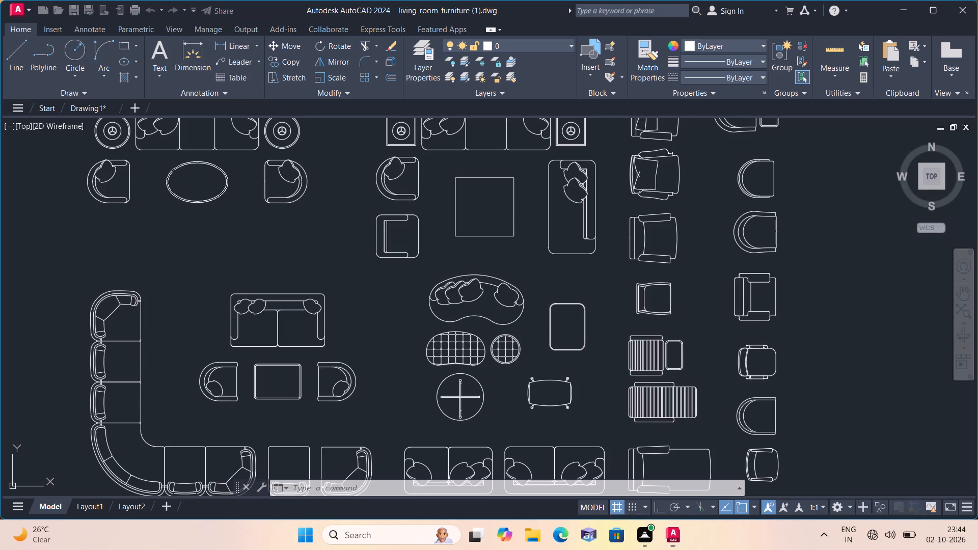
Copy the plain three-seat sofa without cushions from the top row of the furniture drawing to the clipboard.
scroll(457, 295, down, 2)
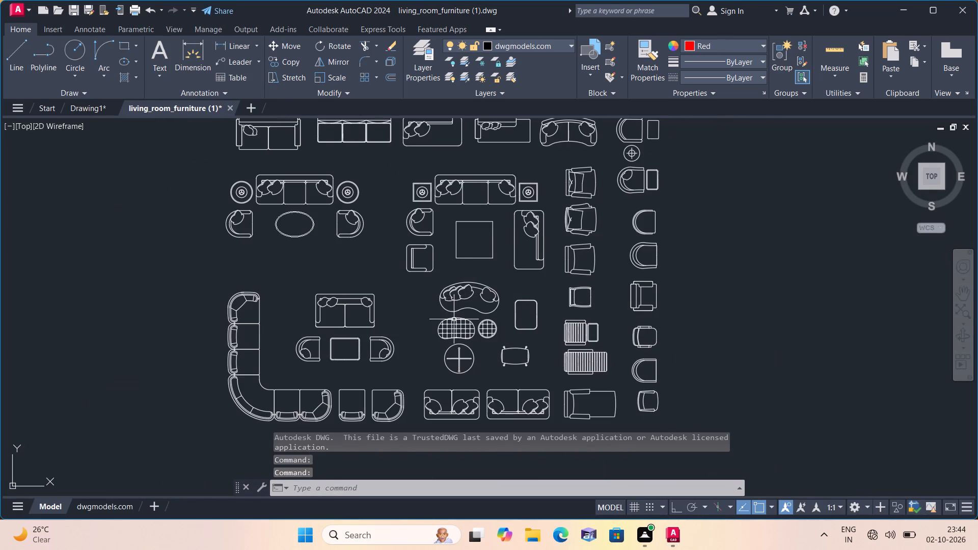
middle_drag(437, 255, 447, 336)
scroll(399, 277, up, 2)
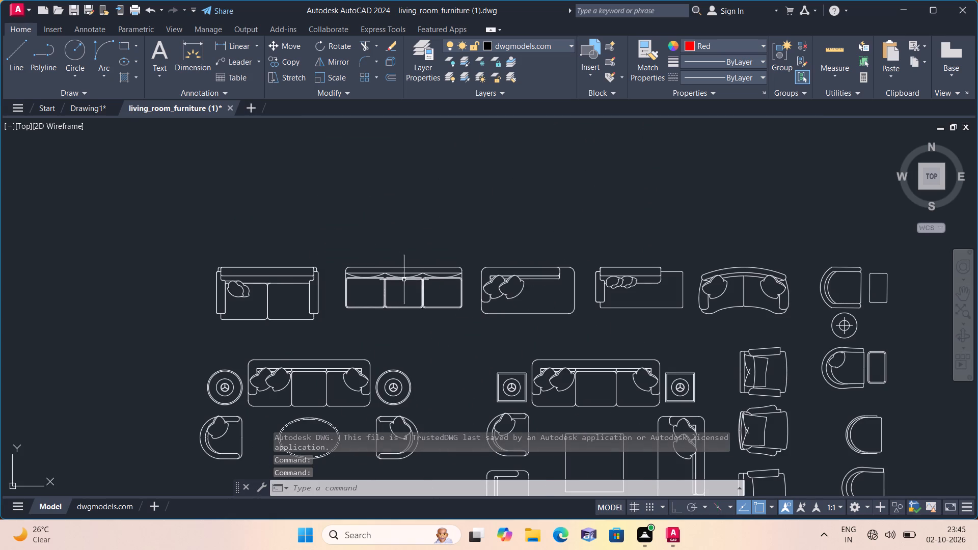
scroll(459, 331, up, 1)
scroll(460, 320, down, 1)
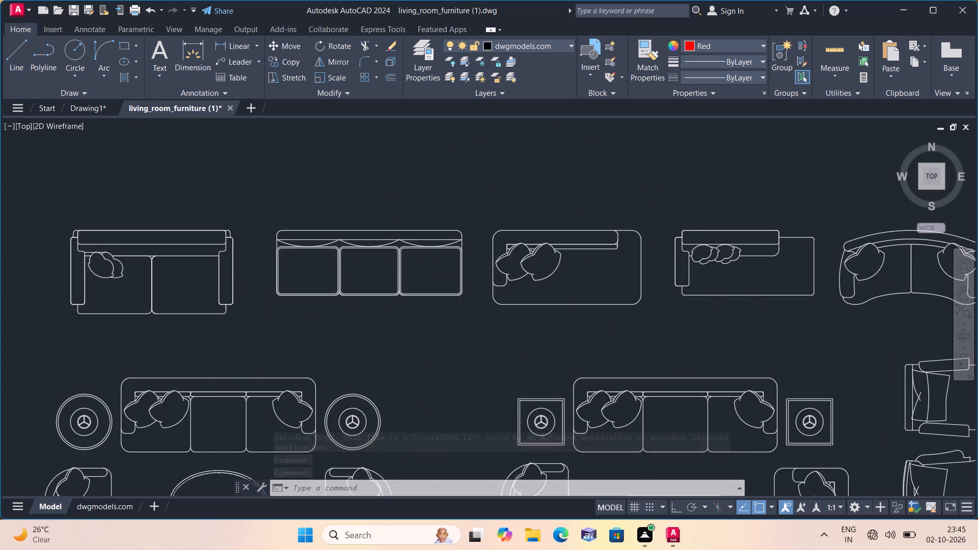
scroll(460, 320, down, 1)
middle_drag(459, 319, 434, 299)
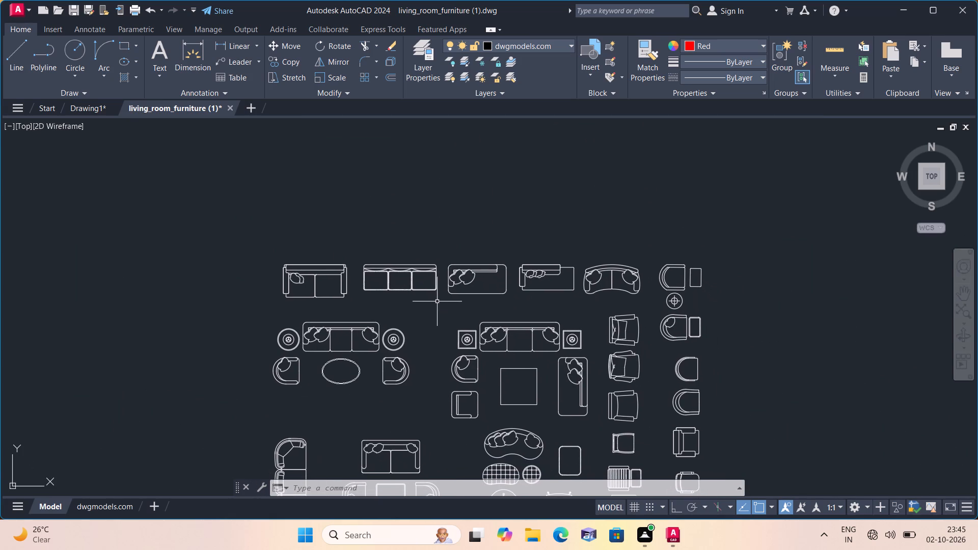
scroll(429, 295, up, 2)
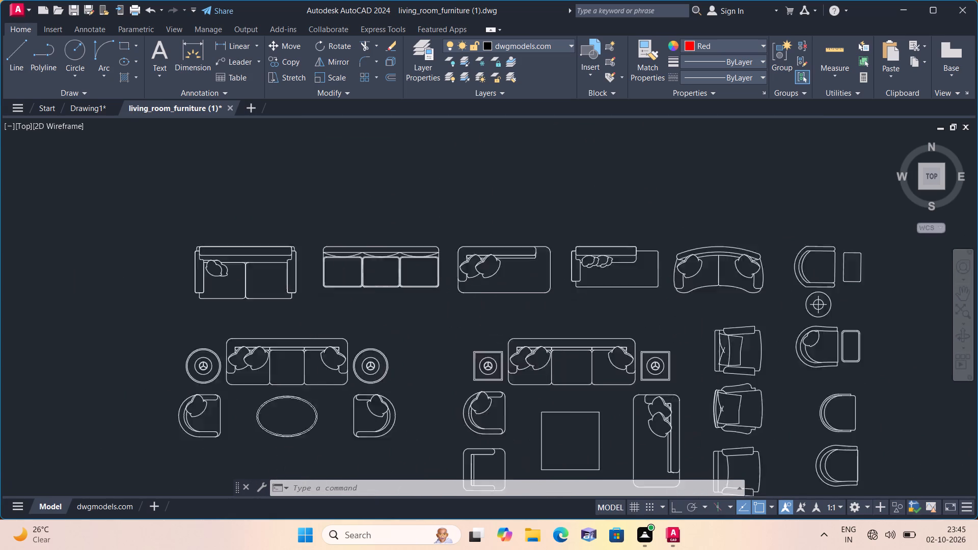
click(455, 293)
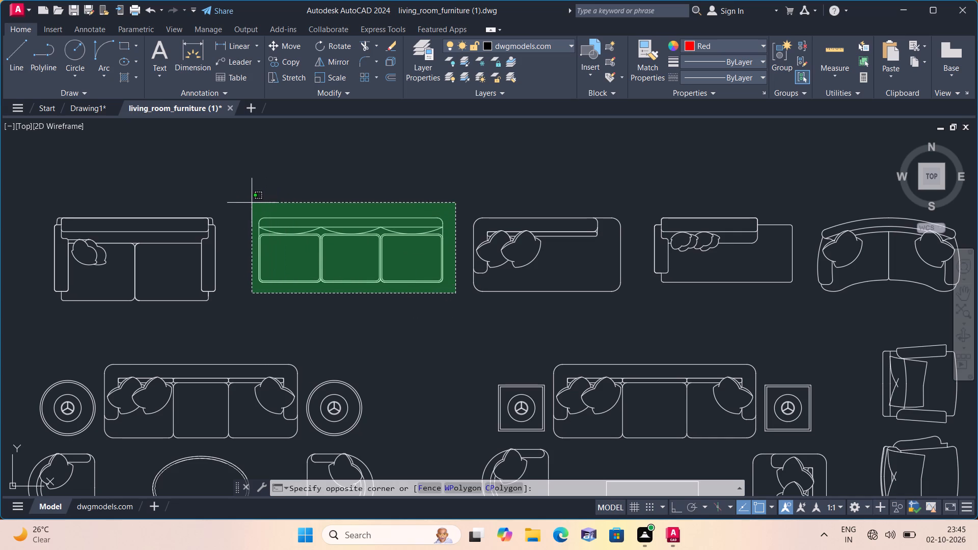
click(248, 203)
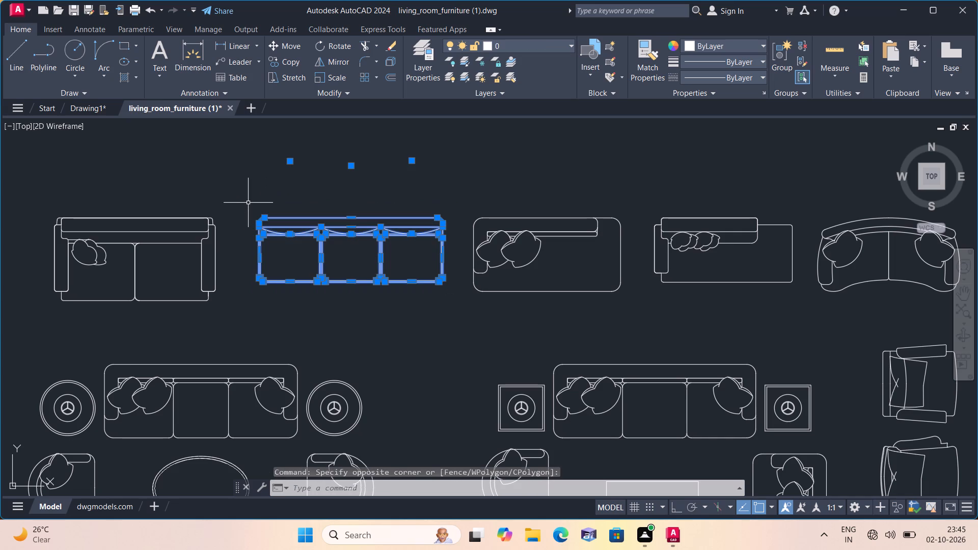
key(ctrl+c)
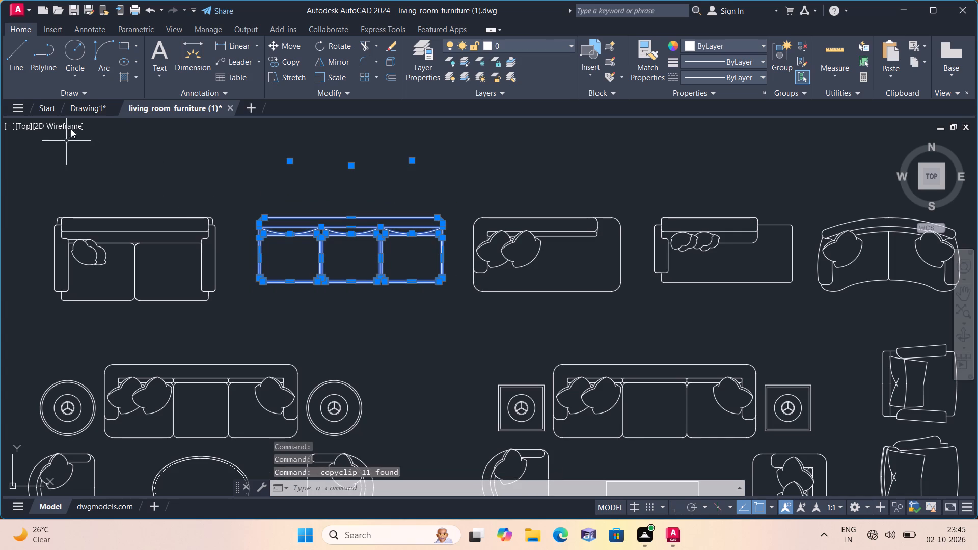
Paste the copied three-seat sofa into Drawing1, in the empty space east of the house plan.
click(92, 108)
scroll(230, 254, down, 2)
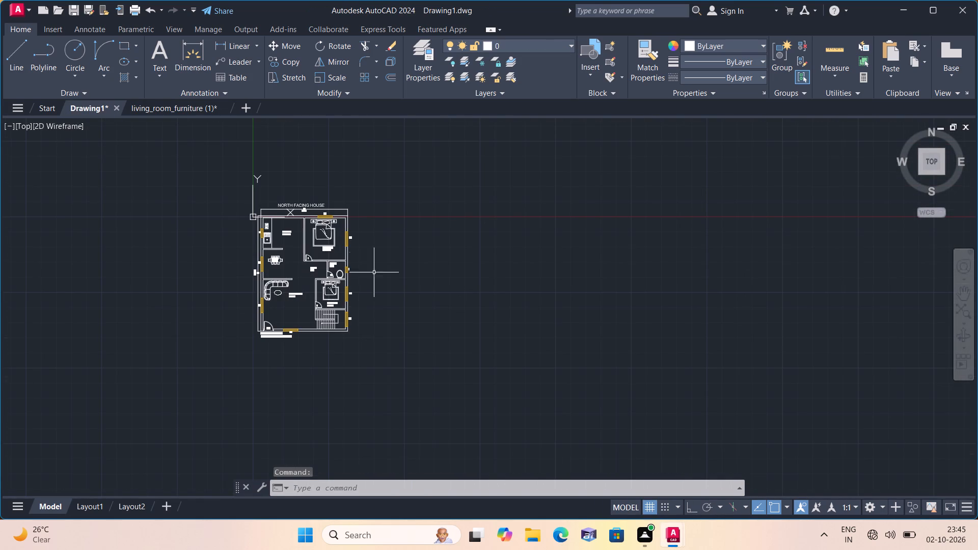
key(ctrl+v)
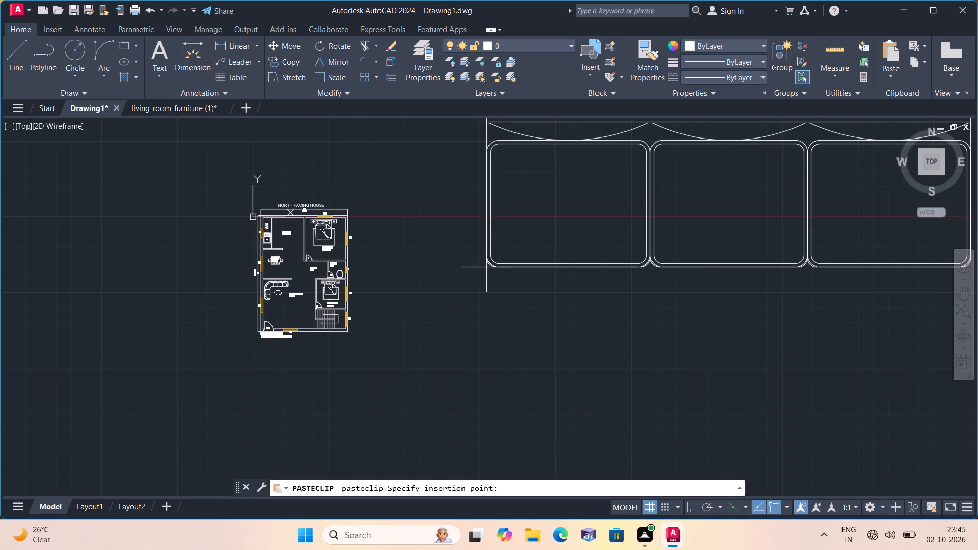
scroll(486, 267, down, 3)
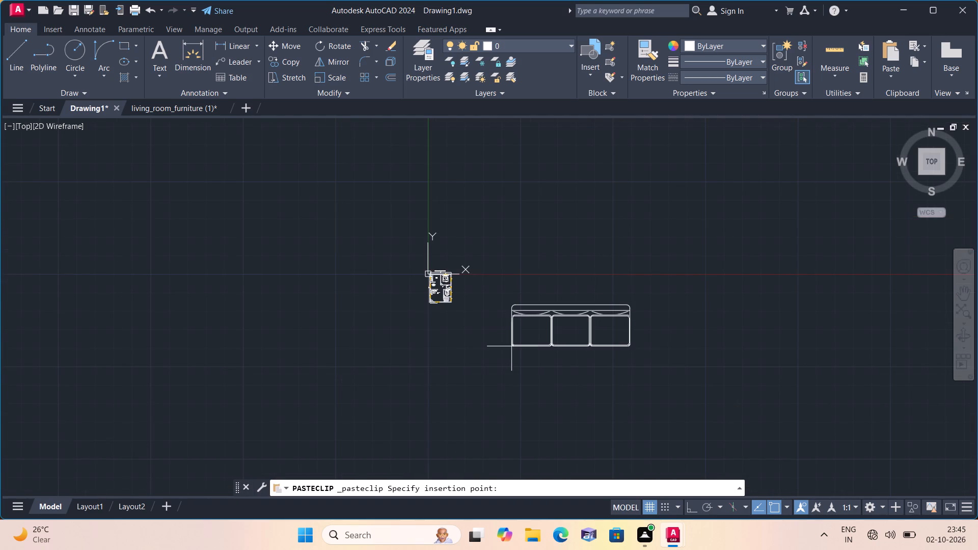
click(513, 346)
Mirror the pasted sofa across a horizontal line just above it, erasing the source so its backrest faces south.
scroll(683, 368, up, 2)
click(683, 368)
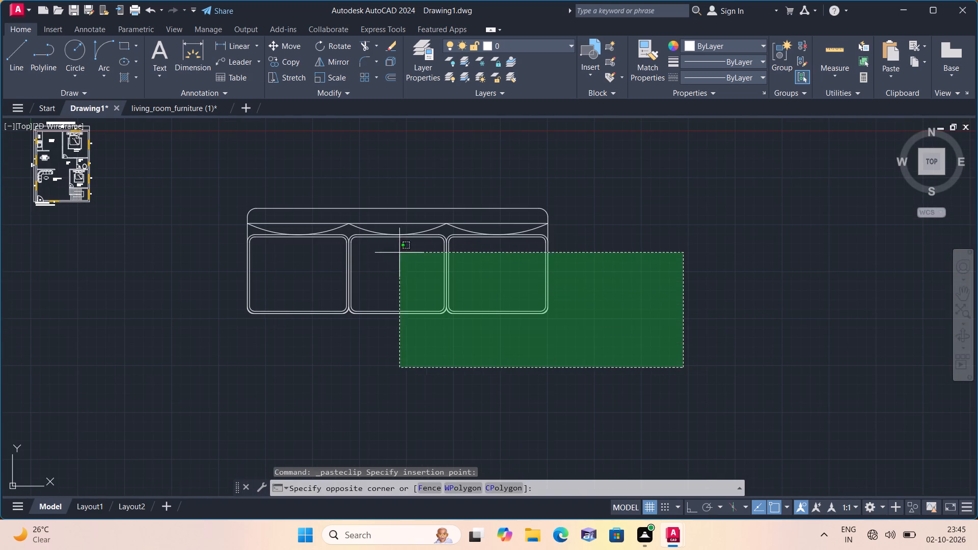
click(238, 182)
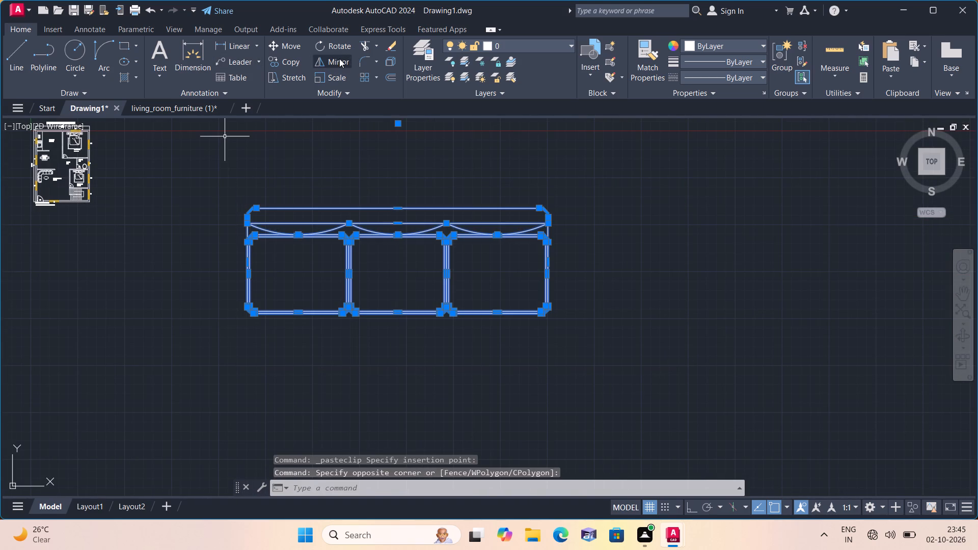
click(336, 57)
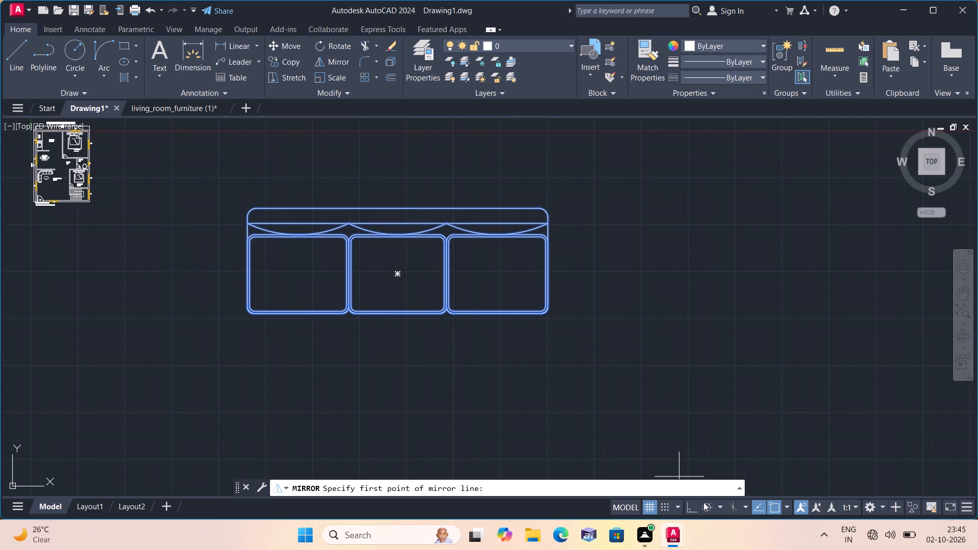
click(695, 503)
click(349, 190)
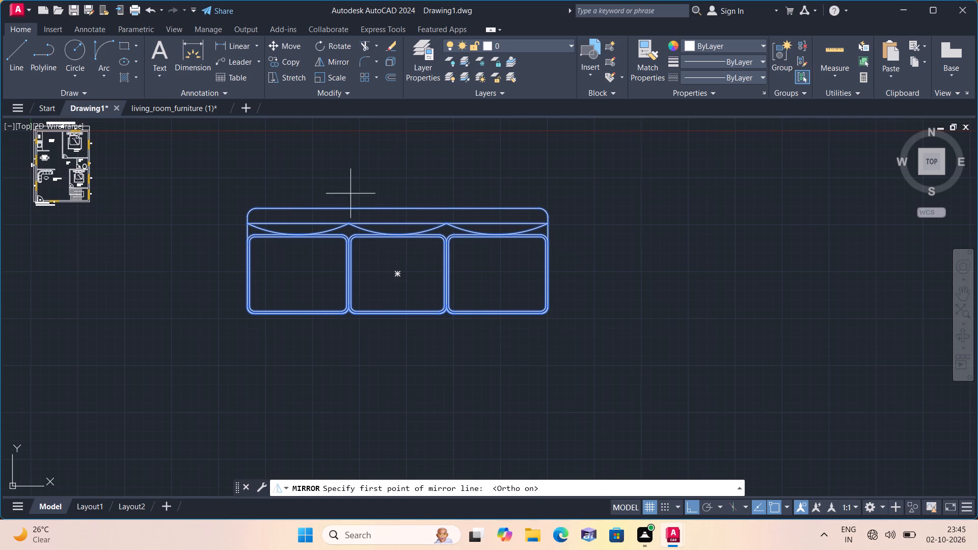
click(451, 186)
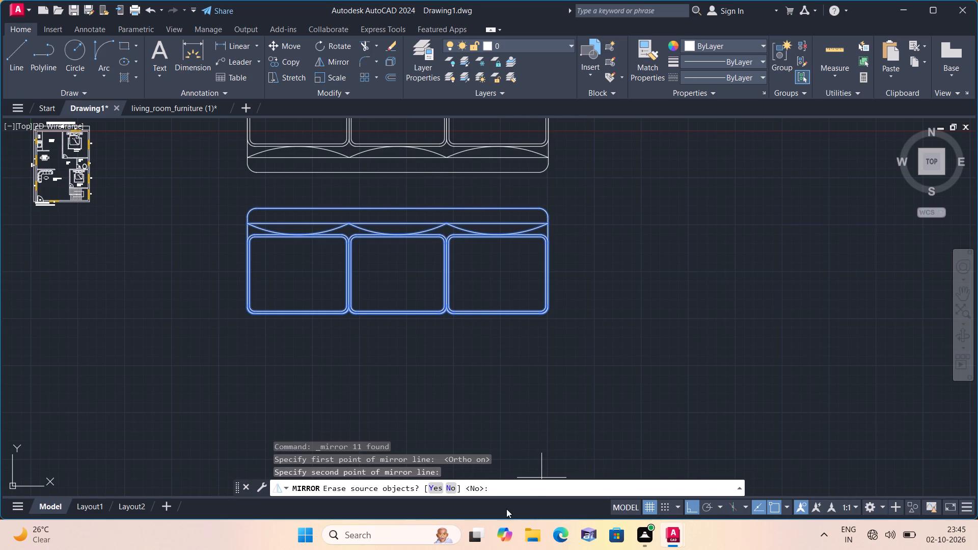
click(437, 484)
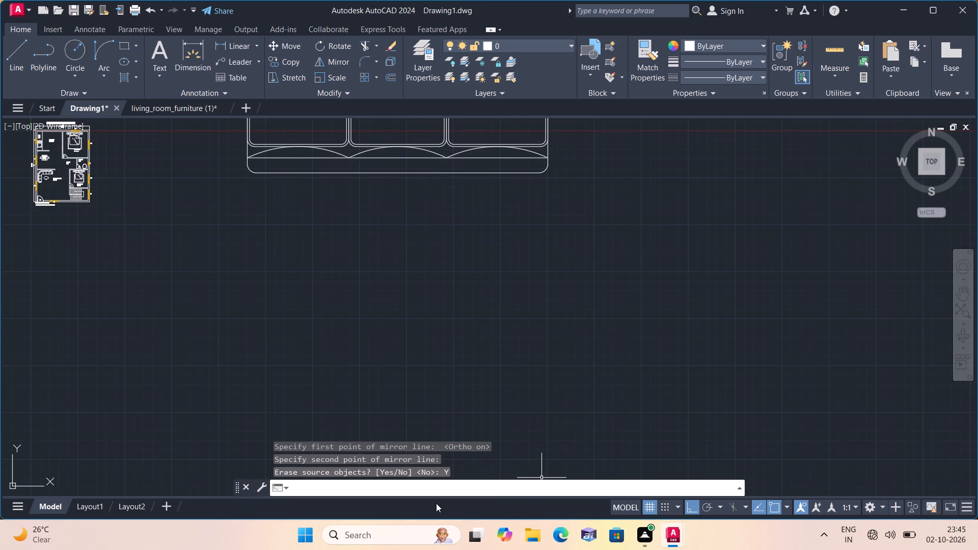
click(690, 506)
Scale down the mirrored sofa to roughly one-tenth of its size, using a base point beside it.
scroll(507, 353, down, 1)
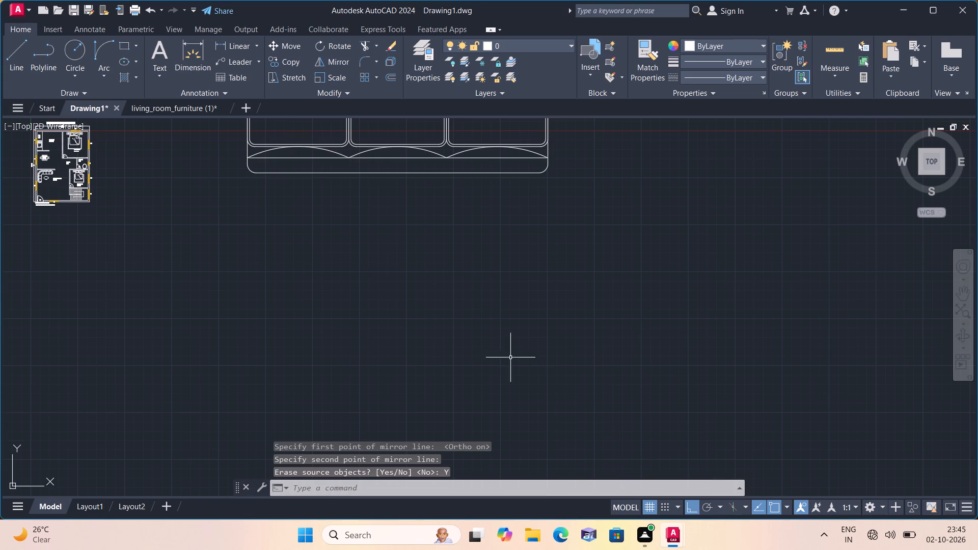
middle_drag(504, 351, 517, 397)
scroll(509, 379, down, 1)
scroll(497, 374, up, 1)
drag(590, 320, 586, 316)
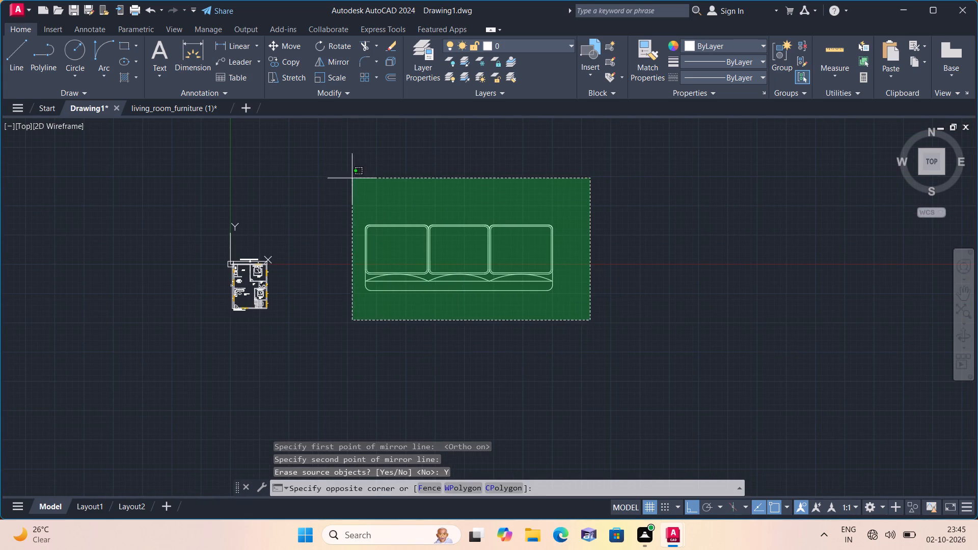
click(322, 180)
click(335, 78)
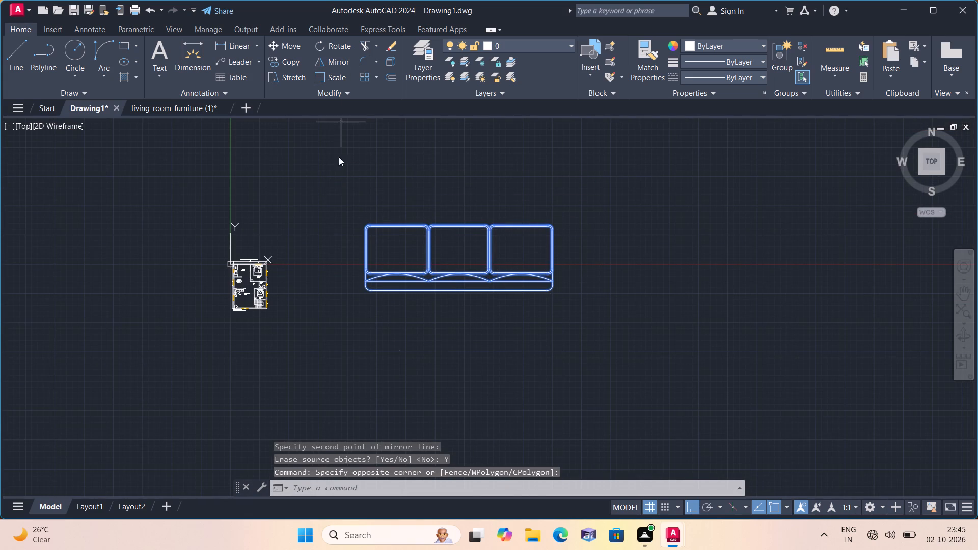
click(336, 266)
click(344, 271)
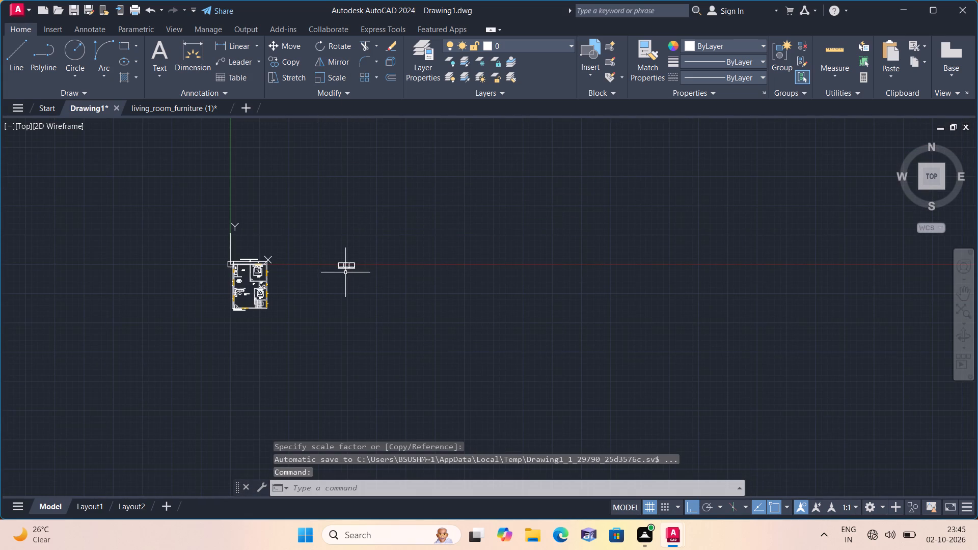
Move the sofa closer to the house plan, just outside the east wall near the bedrooms, with ortho off.
scroll(265, 300, up, 3)
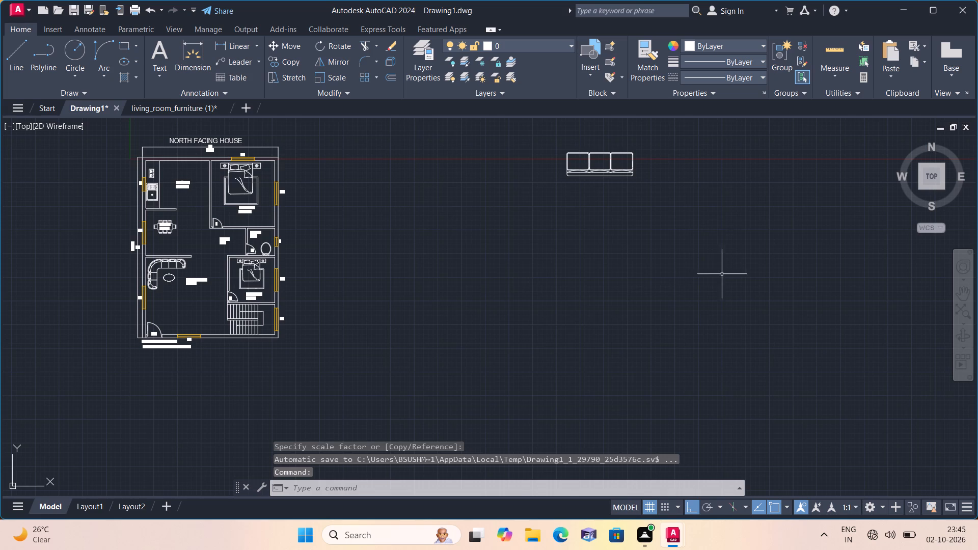
drag(726, 264, 724, 260)
click(546, 142)
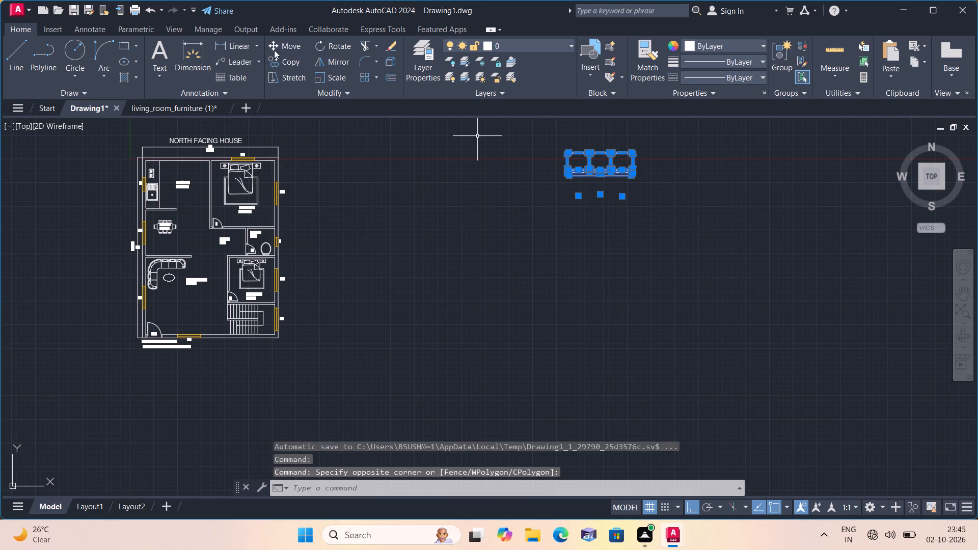
click(289, 42)
click(575, 161)
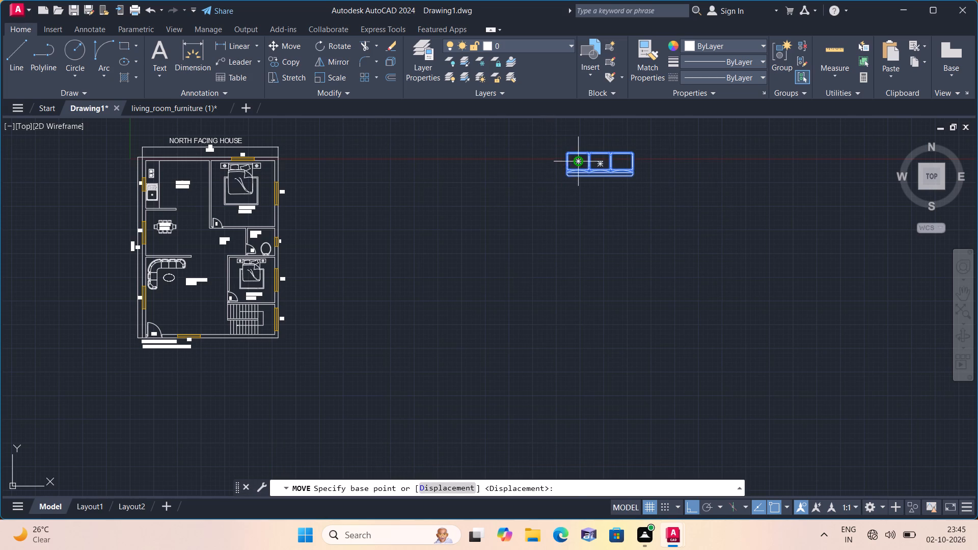
scroll(314, 251, up, 2)
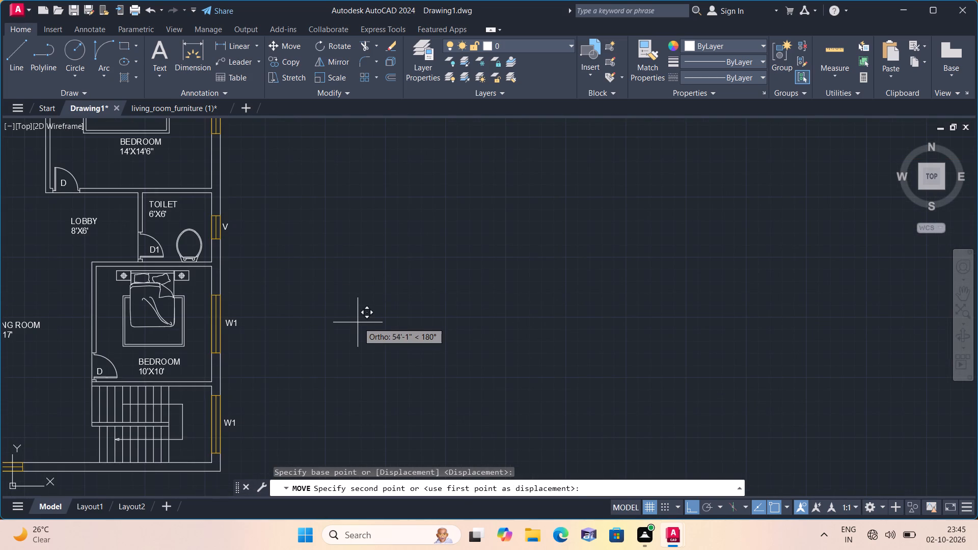
scroll(375, 327, down, 2)
key(F8)
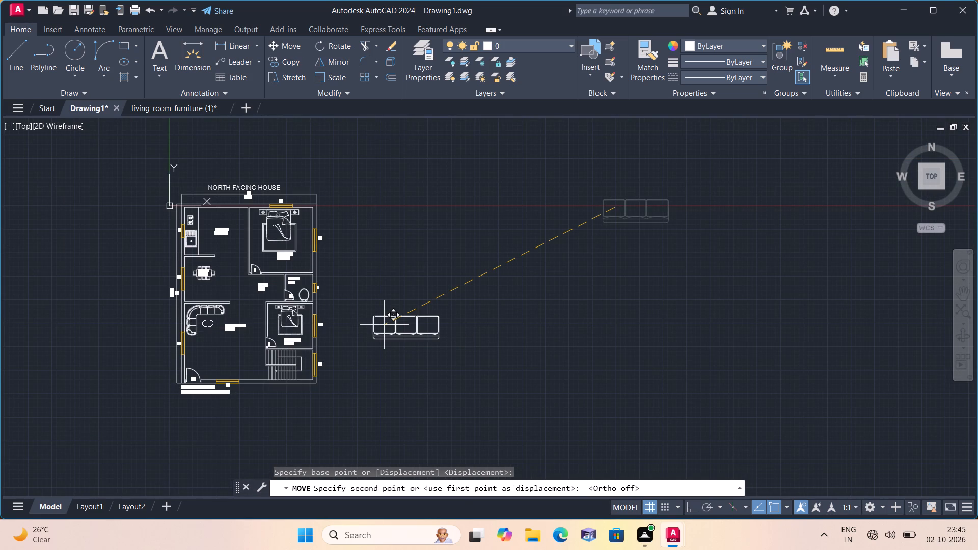
scroll(320, 289, up, 2)
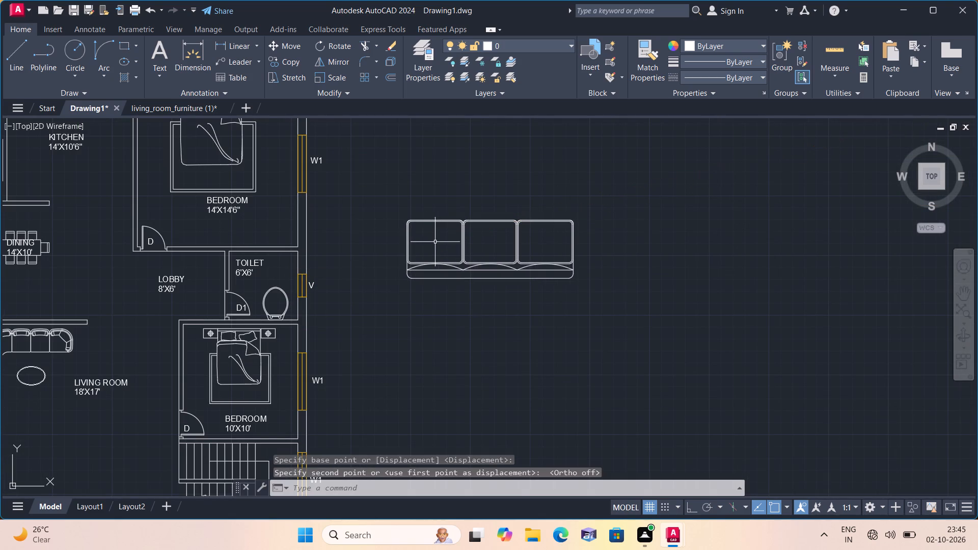
click(435, 242)
Scale down the sofa outside the east wall to roughly one-fifth of its size, using a base point on it.
click(612, 314)
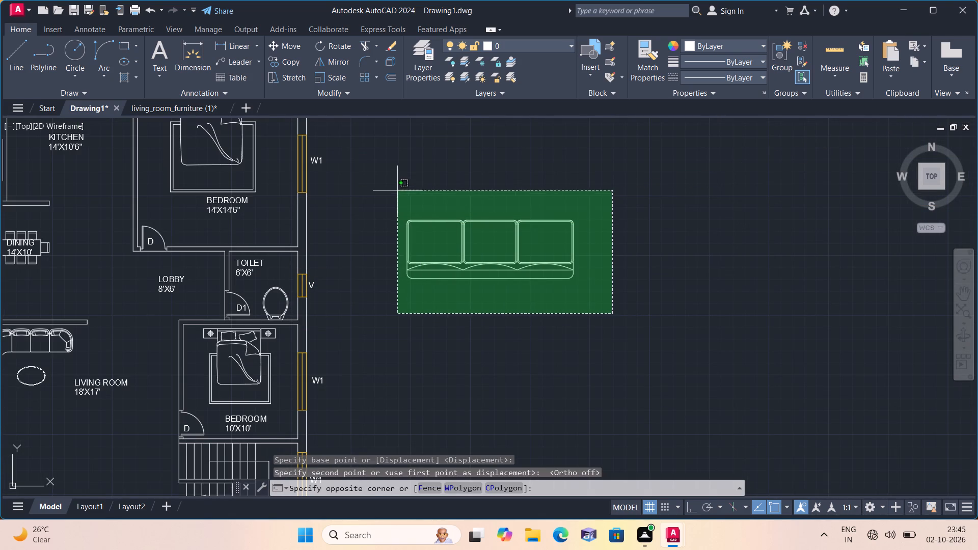
click(383, 183)
click(335, 76)
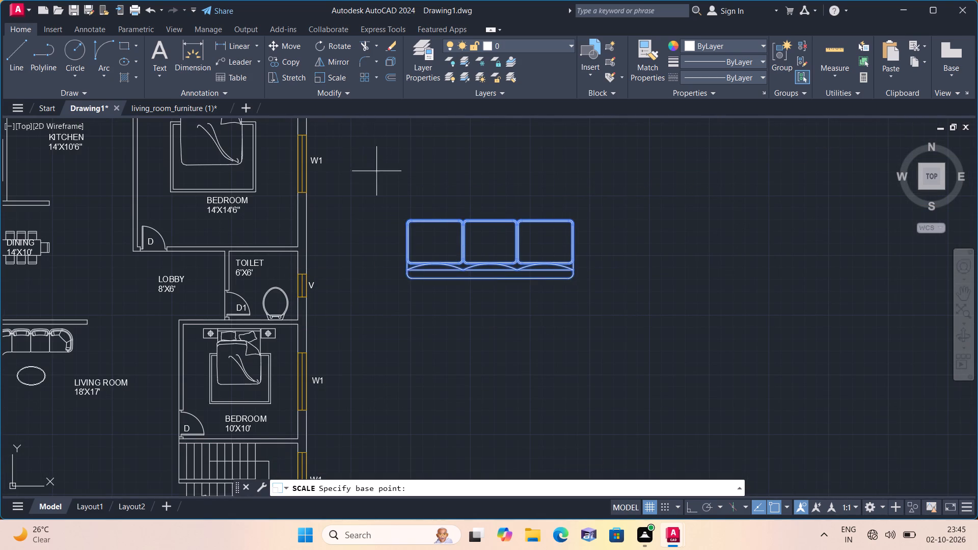
click(444, 261)
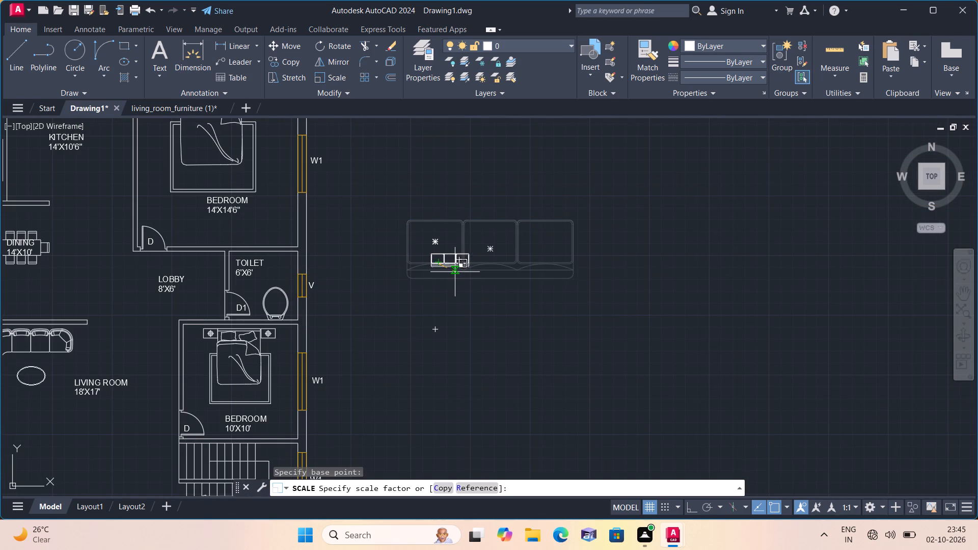
click(455, 272)
Shift the BEDROOM 14'X14'6" label west, to the area above the bedroom door.
scroll(221, 185, up, 2)
click(212, 231)
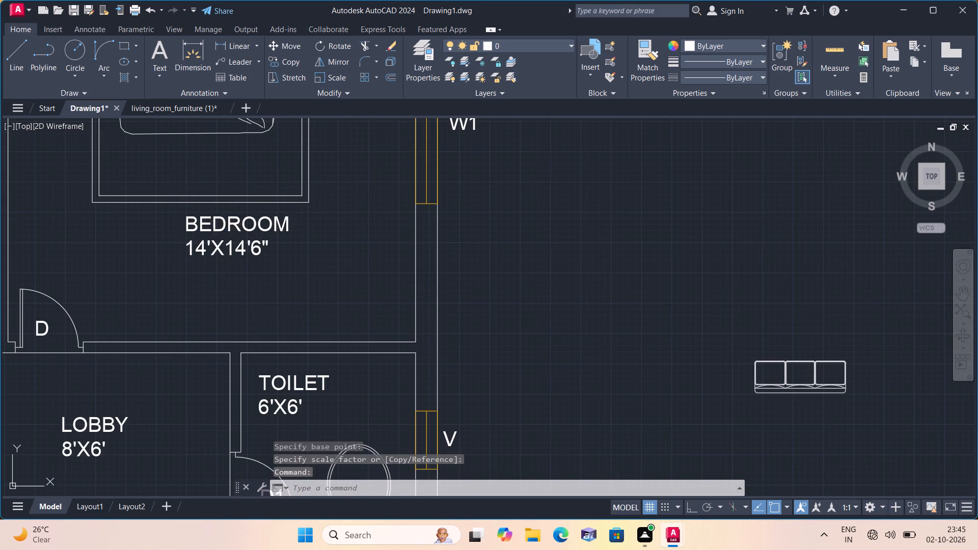
click(184, 217)
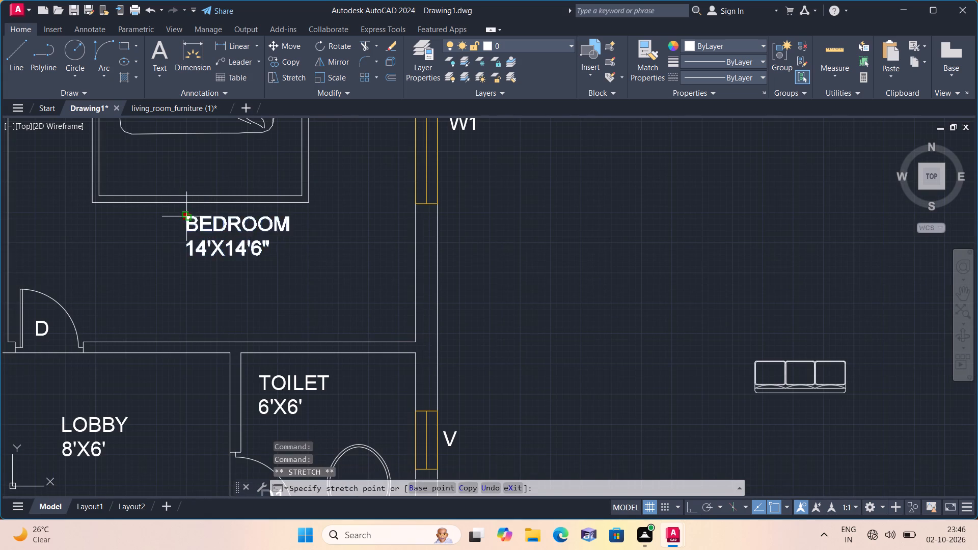
click(43, 222)
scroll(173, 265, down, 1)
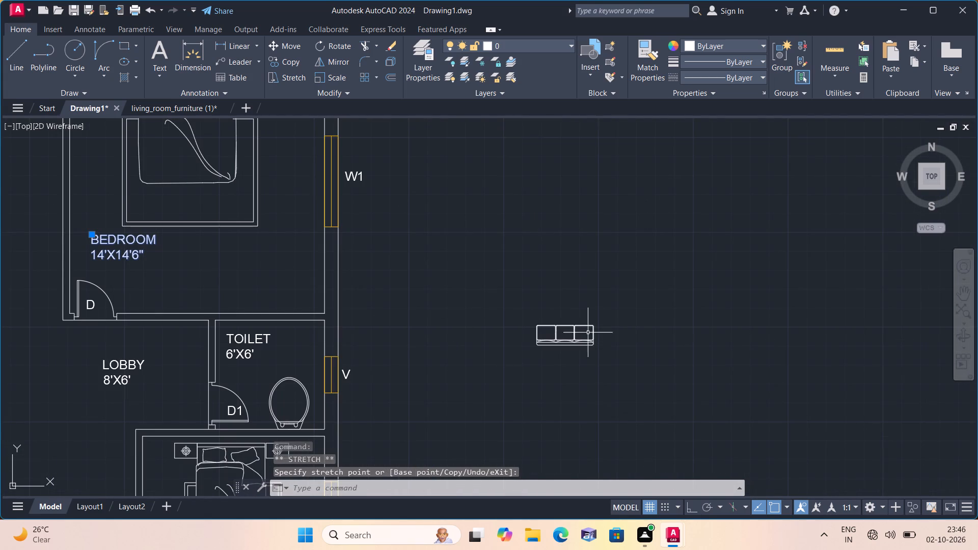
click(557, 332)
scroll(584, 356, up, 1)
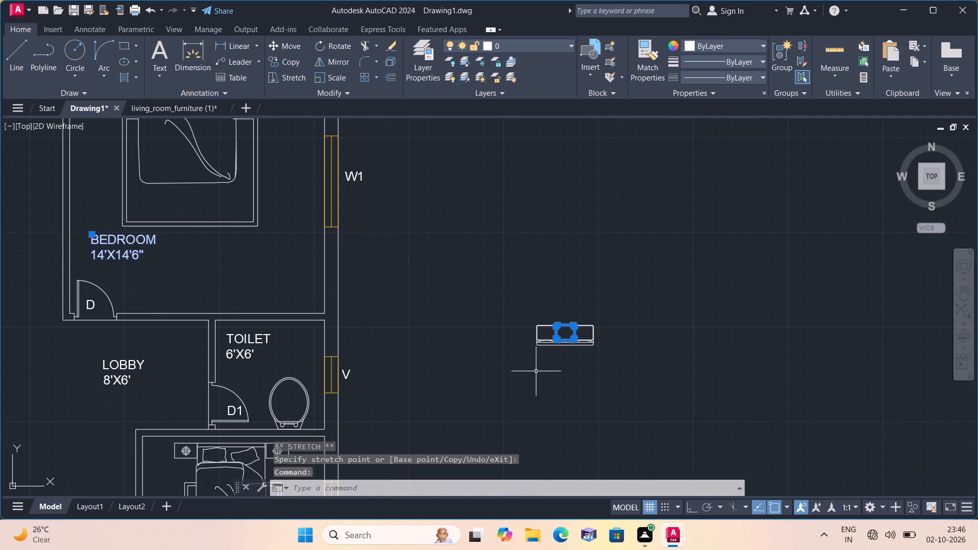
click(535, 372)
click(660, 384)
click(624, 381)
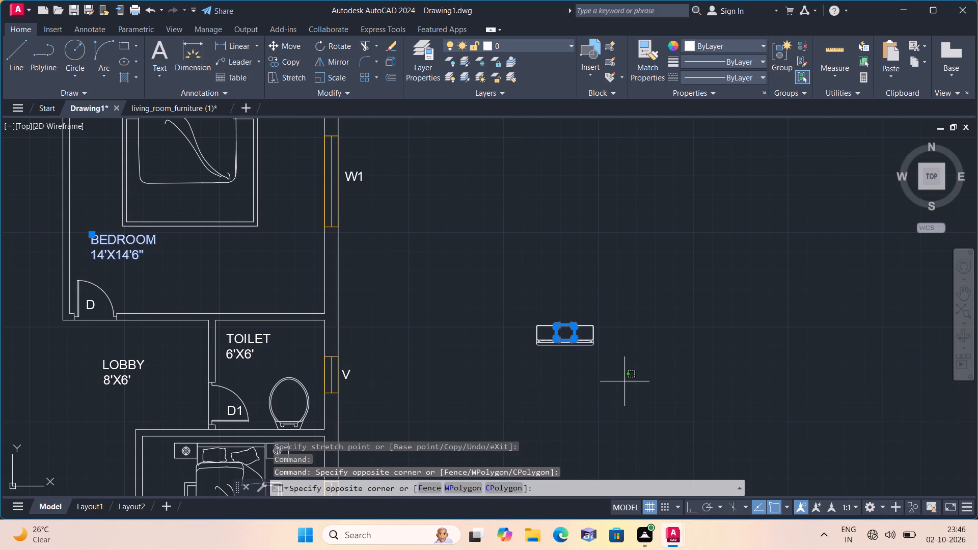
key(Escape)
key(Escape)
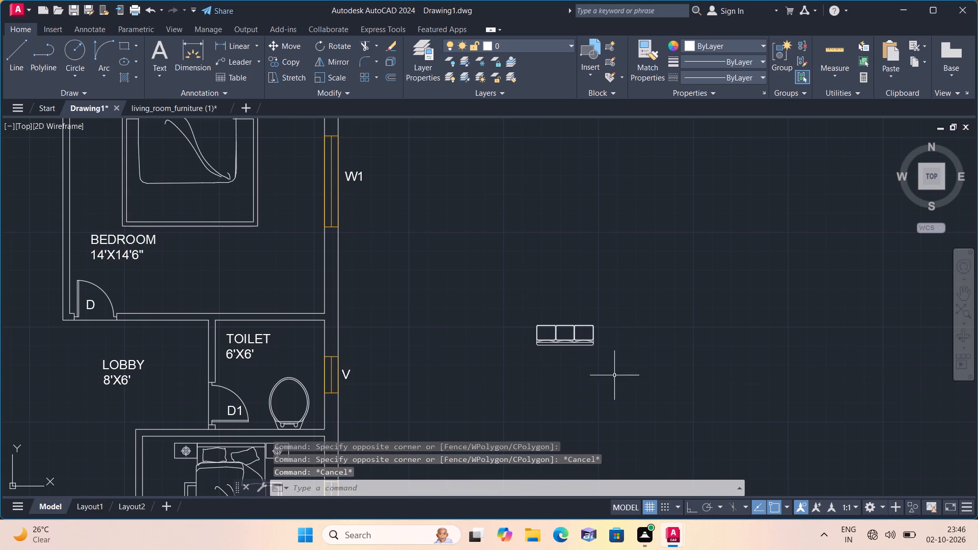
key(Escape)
Move the whole sofa into the 14'X14'6" bedroom, below the bed and just above the toilet wall.
drag(649, 397, 636, 387)
click(455, 254)
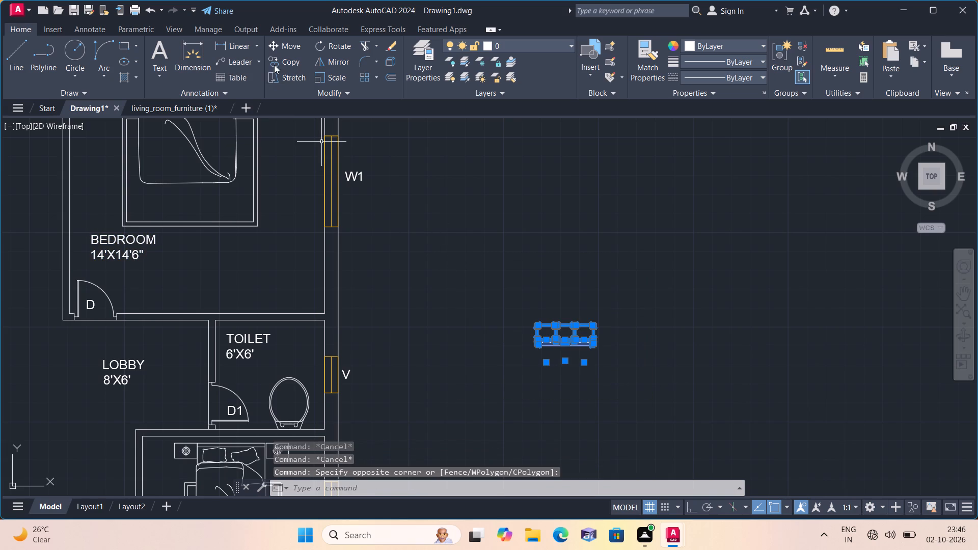
click(289, 49)
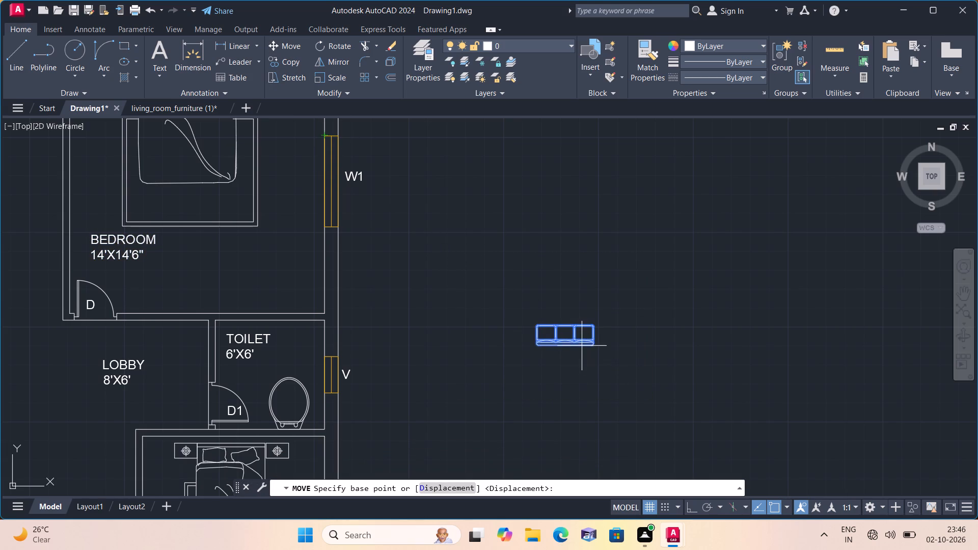
click(572, 332)
scroll(342, 299, up, 1)
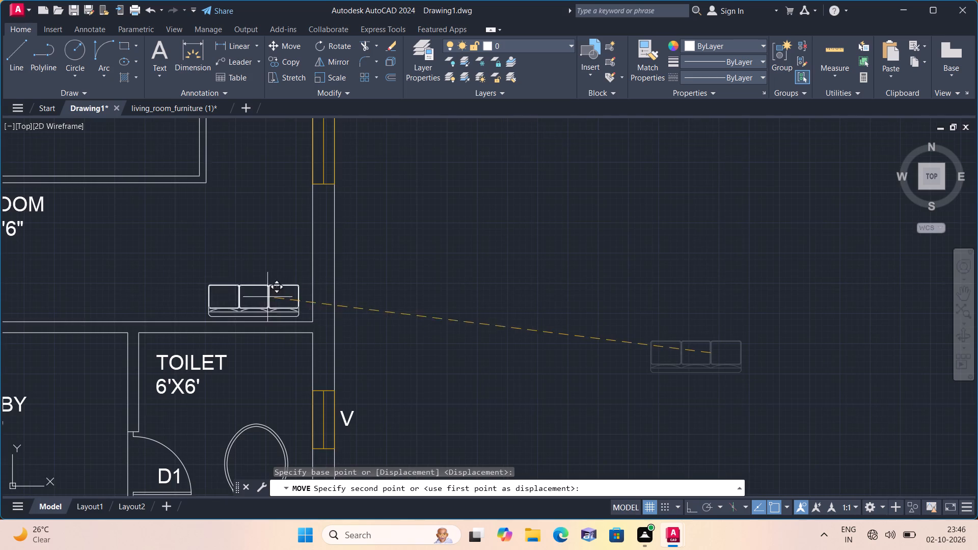
middle_drag(234, 273, 303, 288)
click(298, 294)
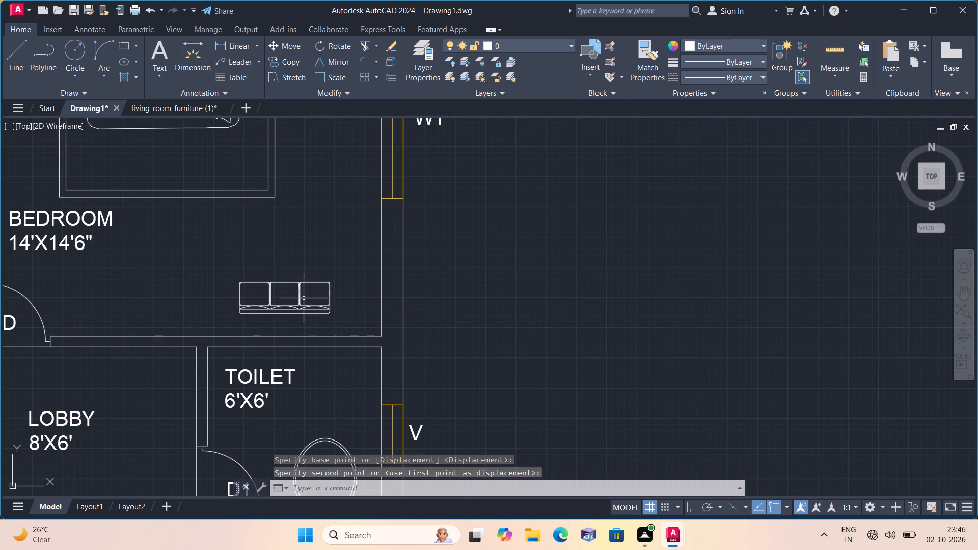
Scale up the three-seat sofa in the 14'X14'6" bedroom to about 1.8 times its size, using a base point on it.
scroll(316, 311, up, 1)
drag(344, 328, 340, 323)
click(159, 239)
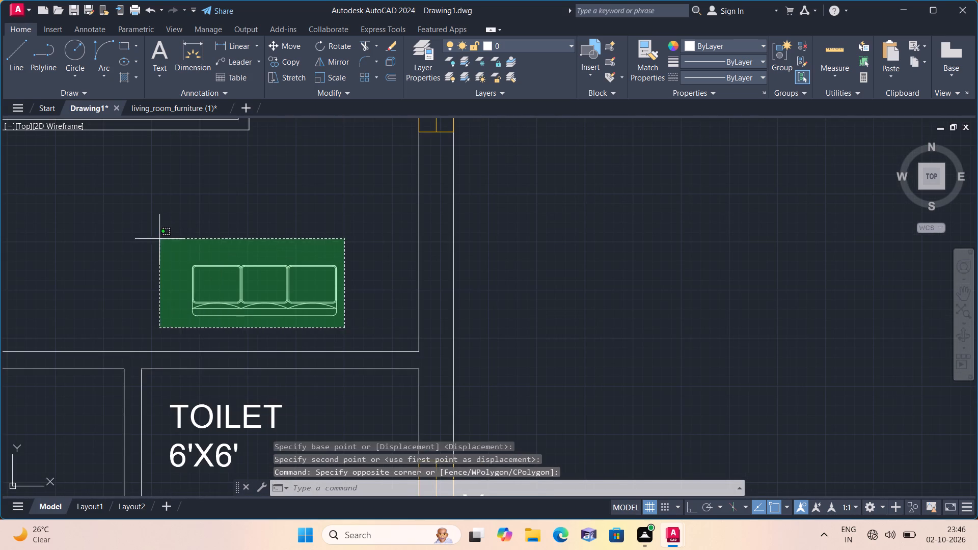
scroll(210, 234, down, 2)
click(332, 74)
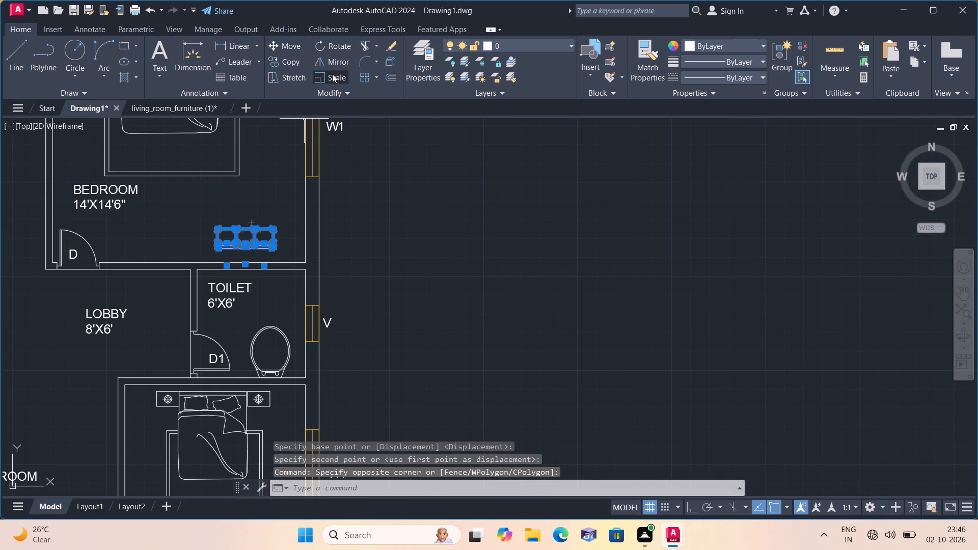
scroll(240, 237, up, 2)
click(240, 237)
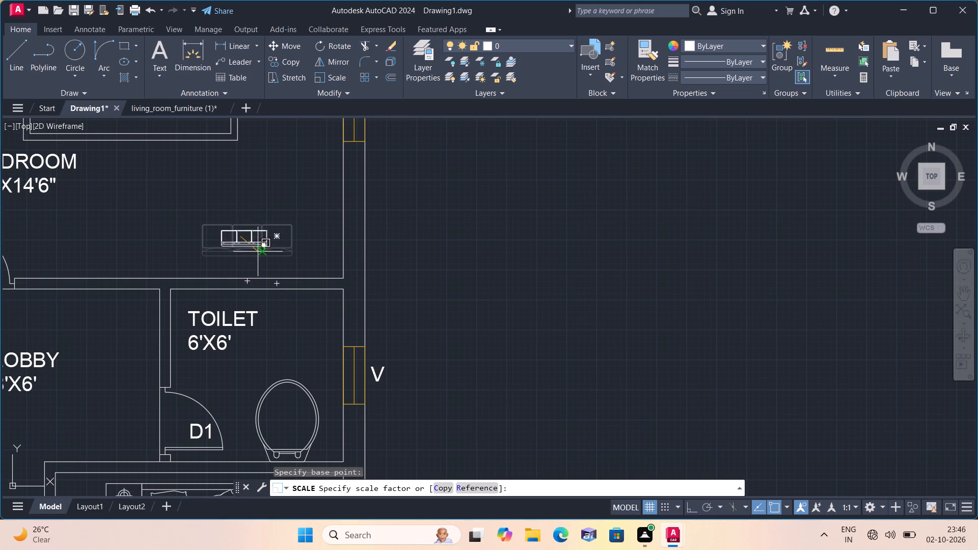
click(302, 292)
middle_drag(231, 224, 313, 280)
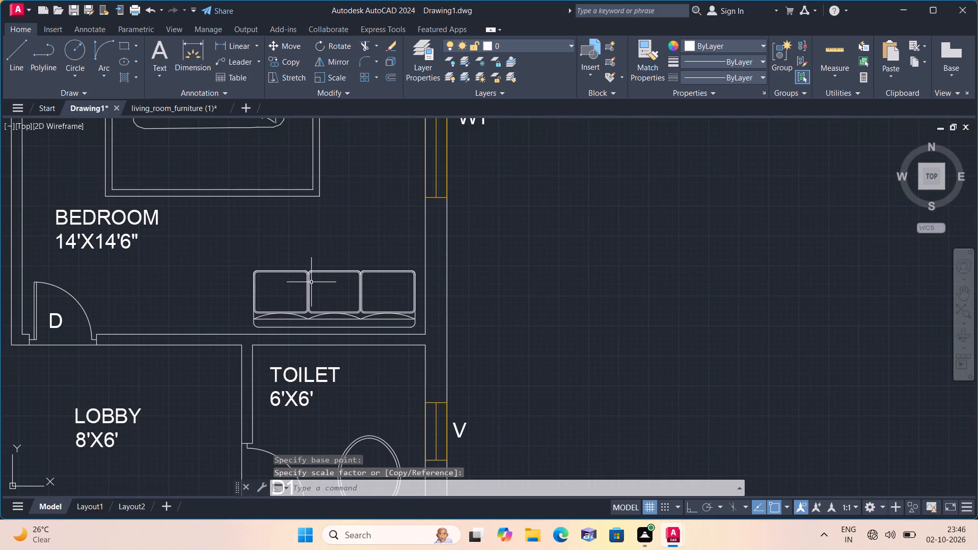
Shift the BEDROOM 14'X14'6" label east so it sits beneath the bed.
click(96, 211)
click(55, 211)
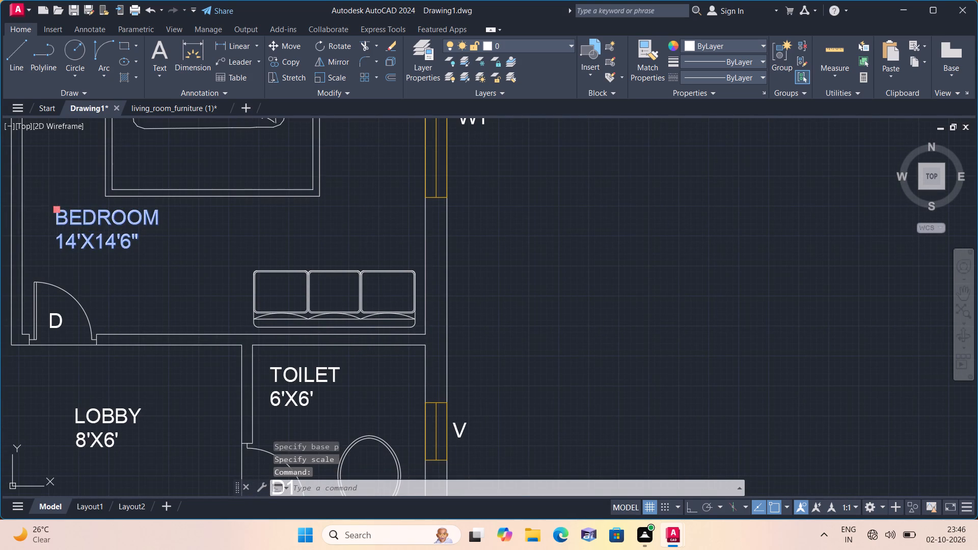
click(140, 222)
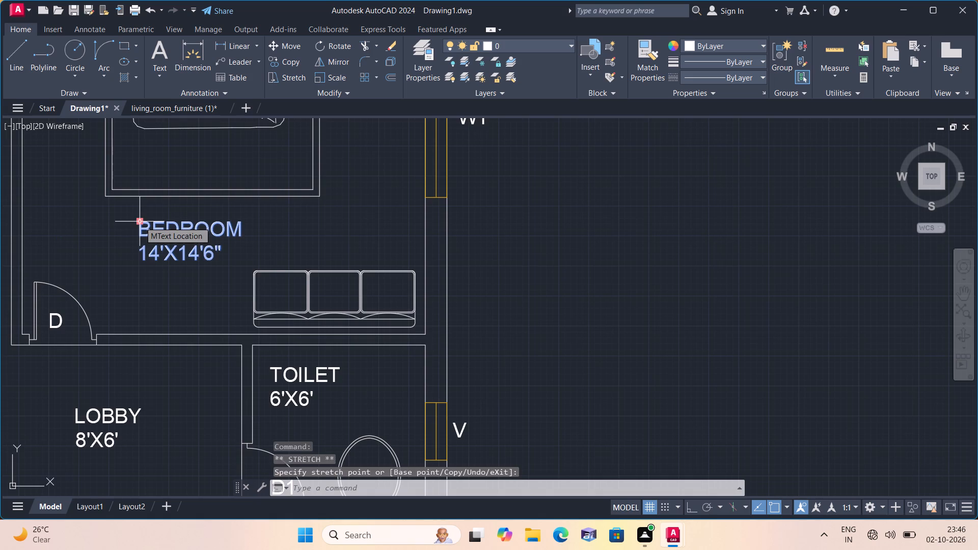
key(Escape)
Scale up the dining table, its chairs and the DINING 14'X10' label together to about 1.5 times their size.
scroll(140, 222, down, 1)
middle_drag(180, 257, 229, 297)
scroll(236, 304, down, 2)
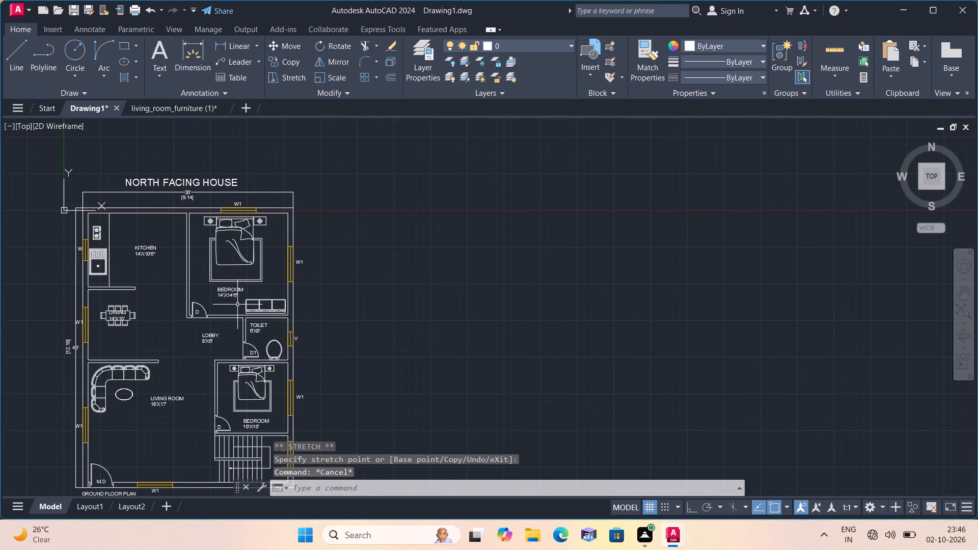
scroll(274, 300, down, 1)
middle_drag(273, 299, 303, 245)
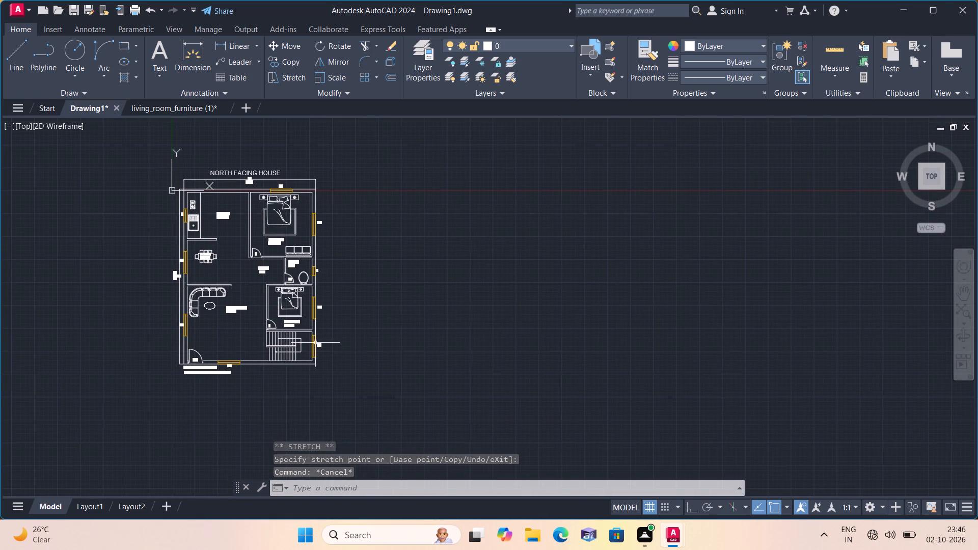
scroll(284, 359, up, 1)
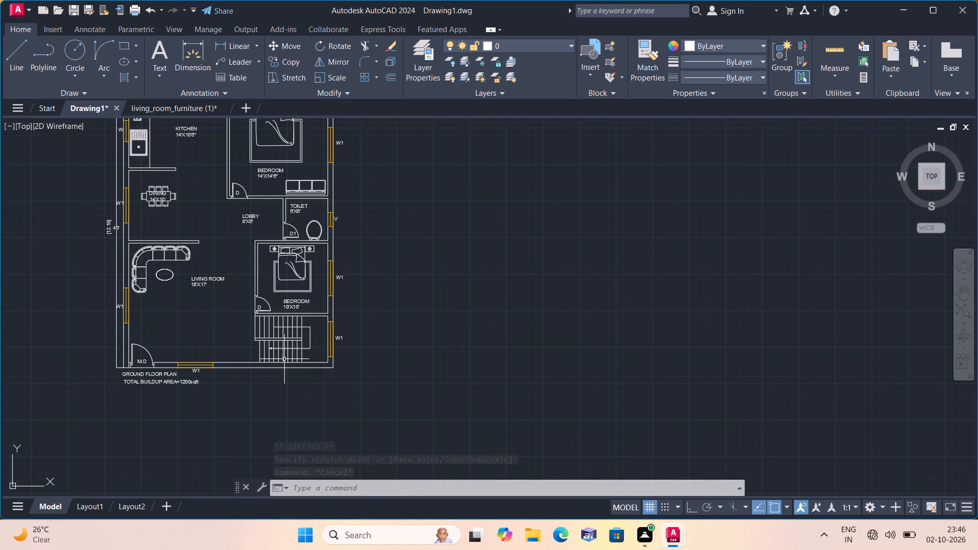
scroll(164, 211, up, 2)
middle_drag(164, 211, 256, 332)
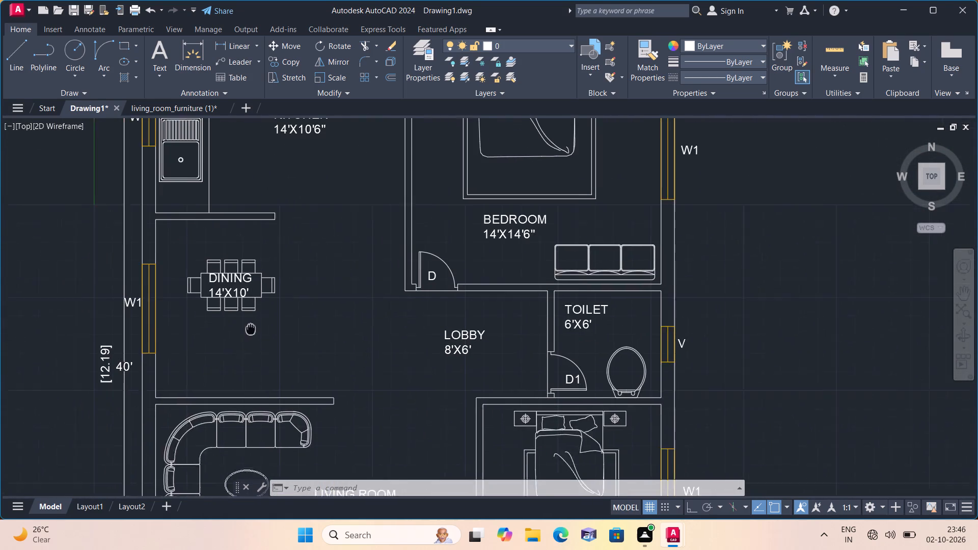
click(274, 340)
click(194, 257)
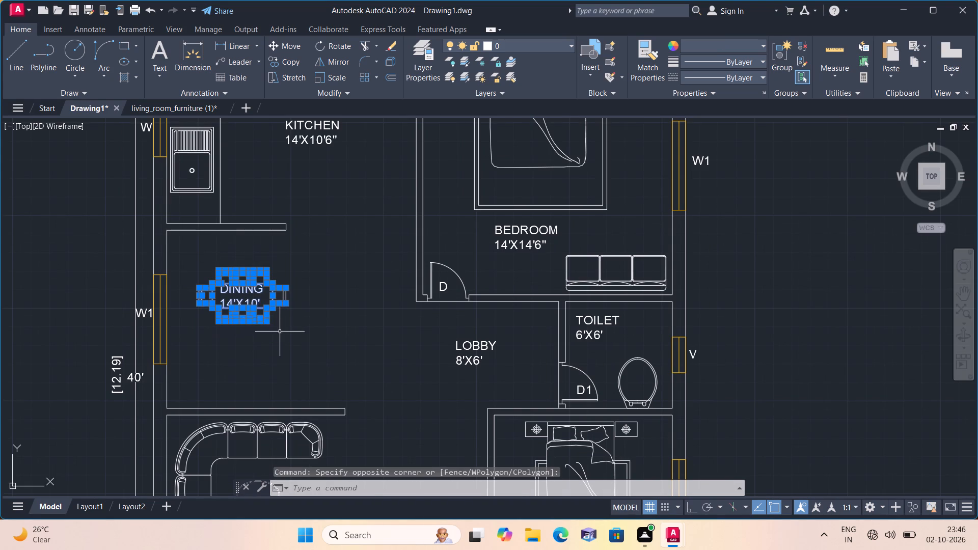
click(280, 332)
click(288, 278)
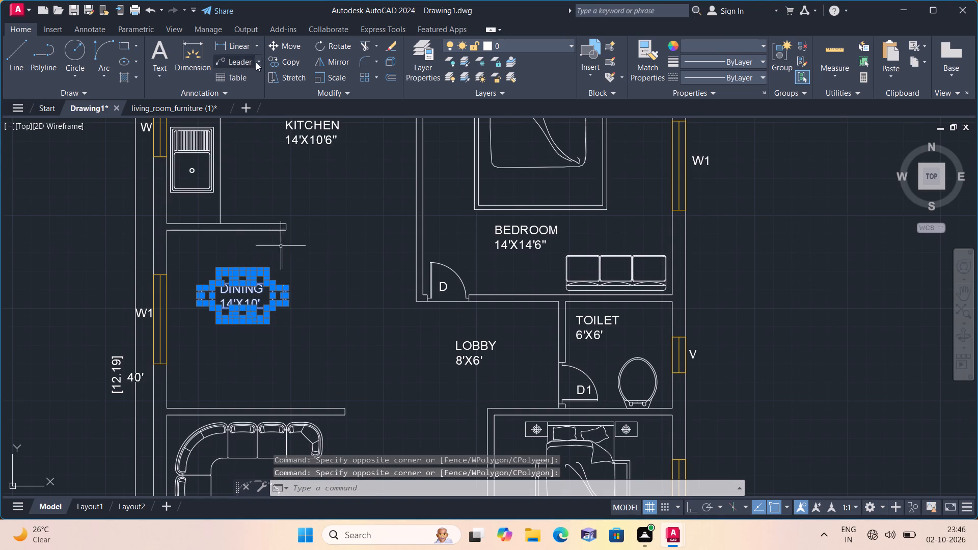
click(334, 78)
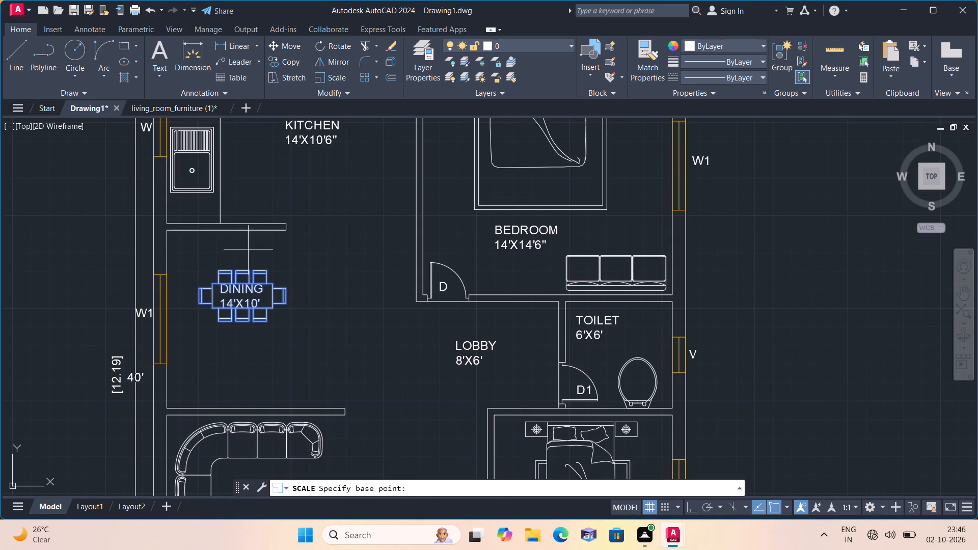
click(242, 299)
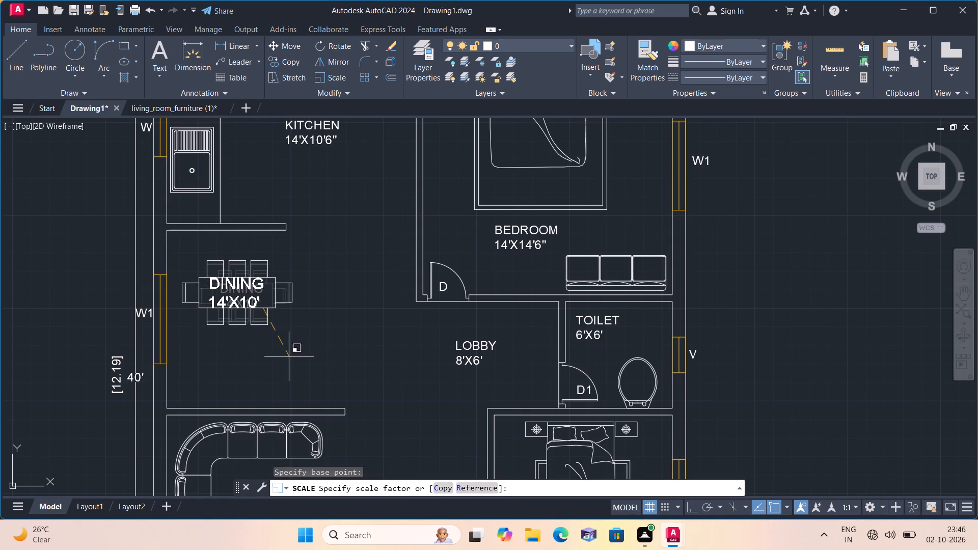
click(308, 354)
Move the complete dining set with its label southeast, away from the west wall window and towards the middle of the dining area.
scroll(299, 324, up, 1)
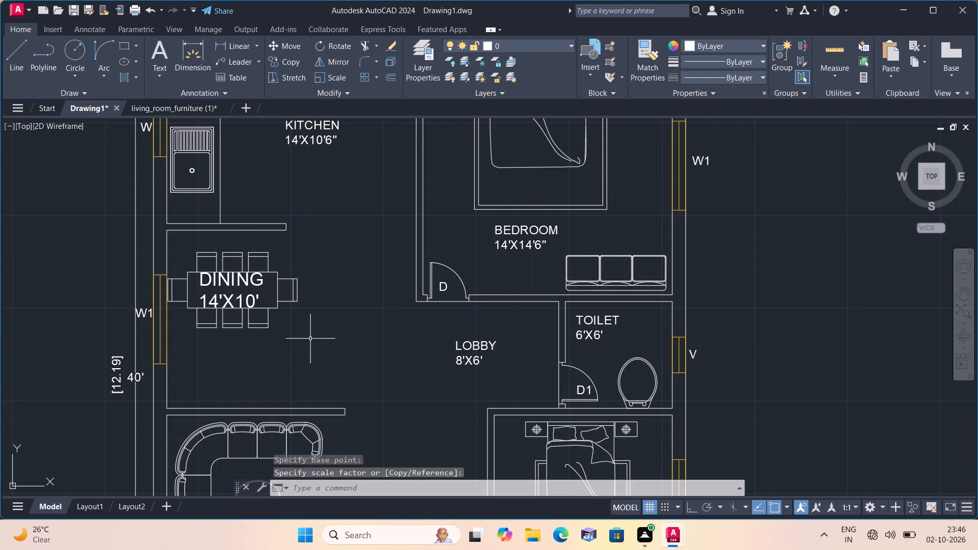
click(311, 348)
scroll(165, 246, up, 2)
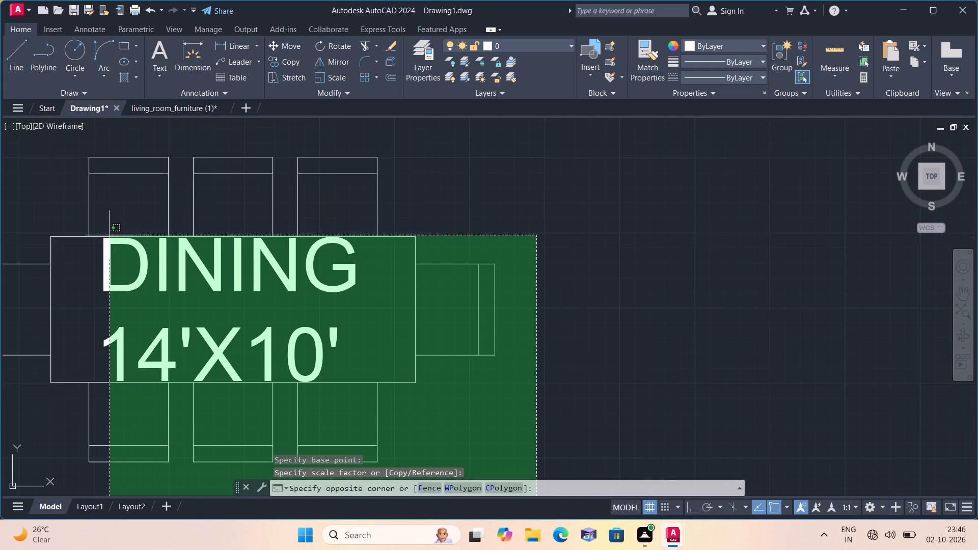
click(65, 155)
middle_drag(69, 179, 251, 160)
scroll(250, 161, down, 1)
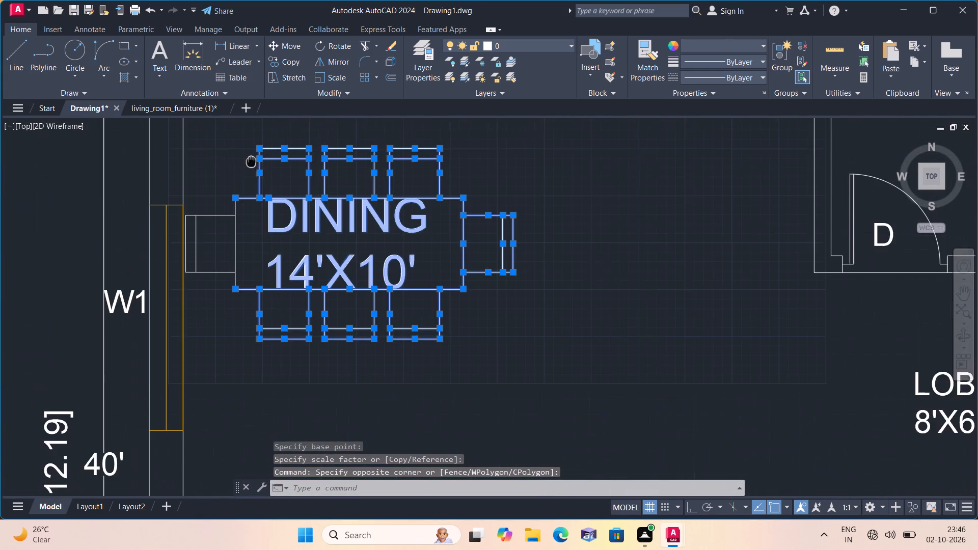
scroll(207, 305, up, 2)
click(223, 291)
click(172, 189)
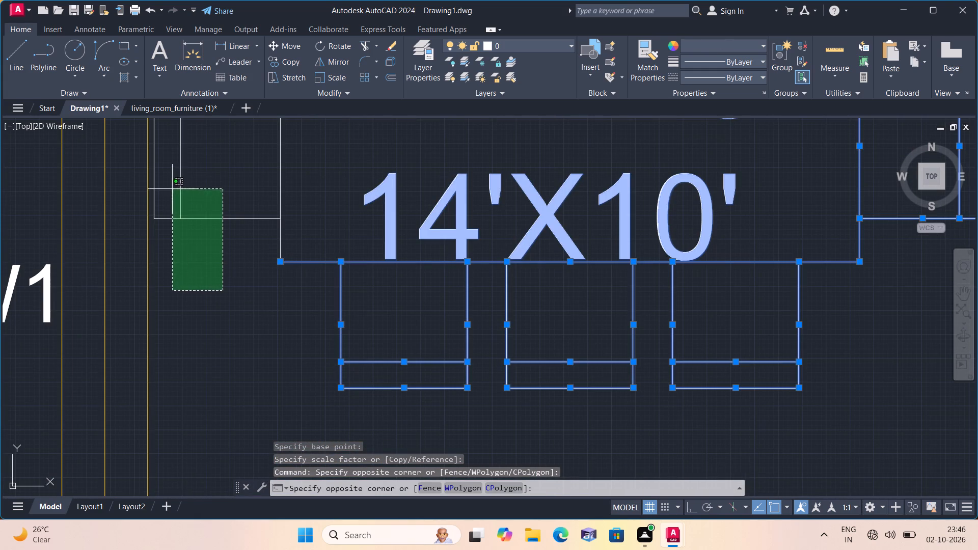
scroll(156, 203, up, 2)
click(148, 198)
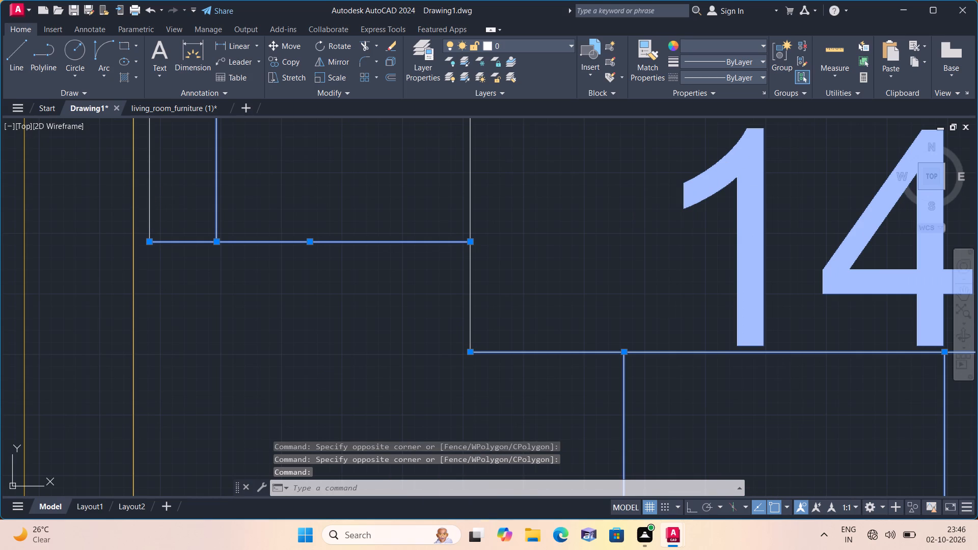
scroll(160, 203, down, 3)
middle_drag(208, 169, 218, 237)
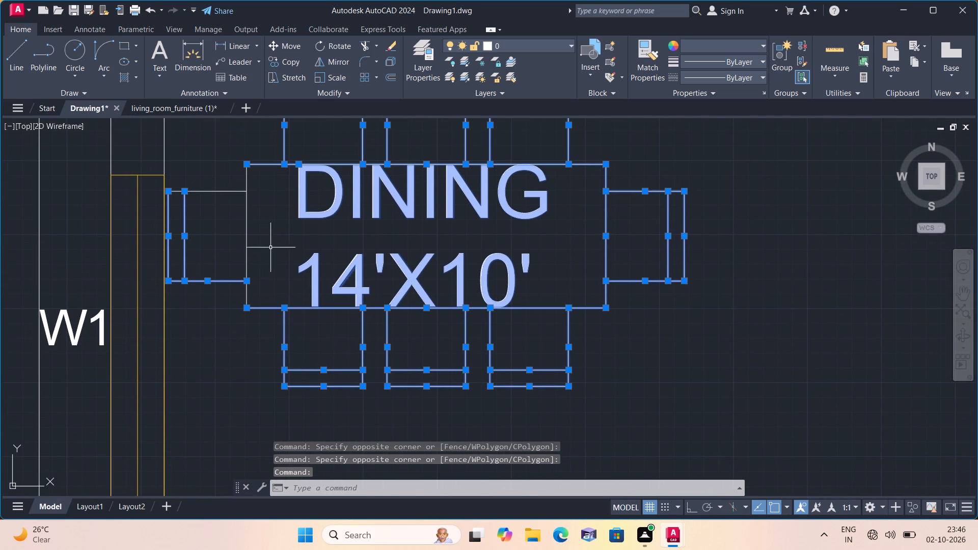
click(279, 253)
scroll(181, 176, up, 1)
click(177, 175)
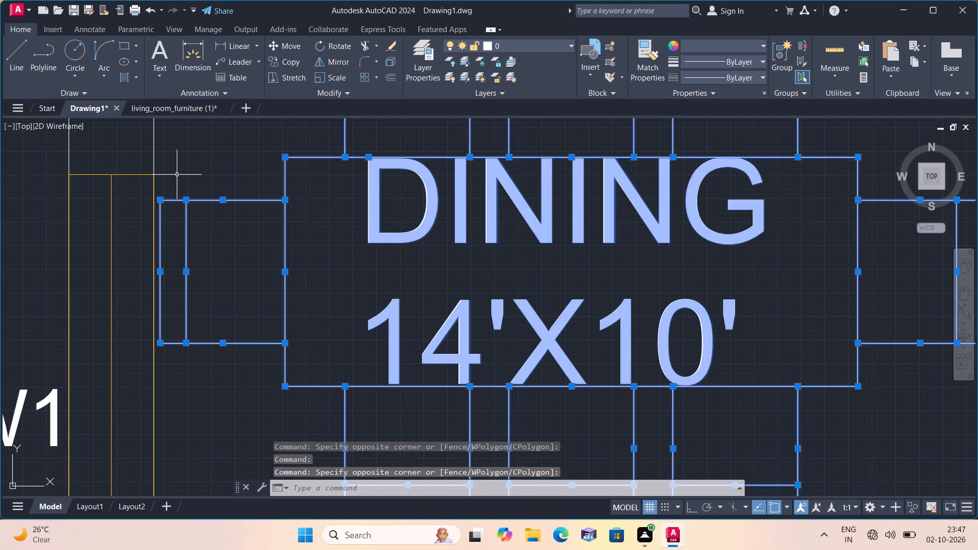
click(288, 46)
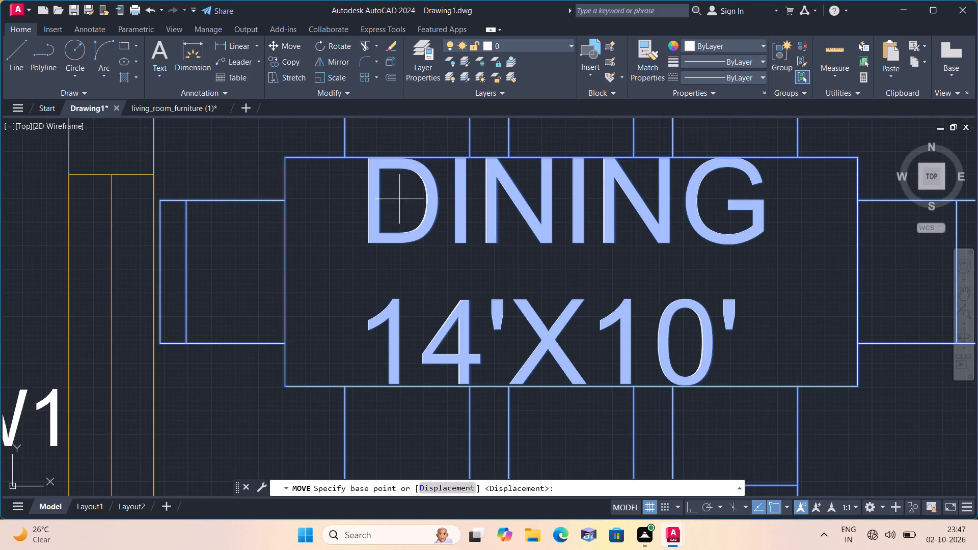
click(422, 227)
scroll(503, 269, down, 2)
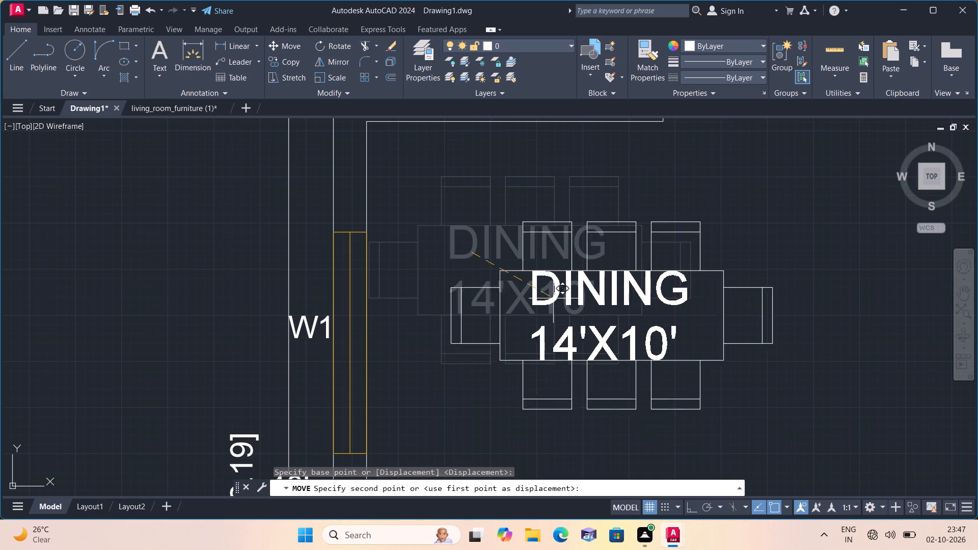
click(556, 295)
key(Escape)
Close the living_room_furniture (1) drawing and save its changes.
middle_drag(580, 307, 559, 293)
scroll(564, 297, down, 1)
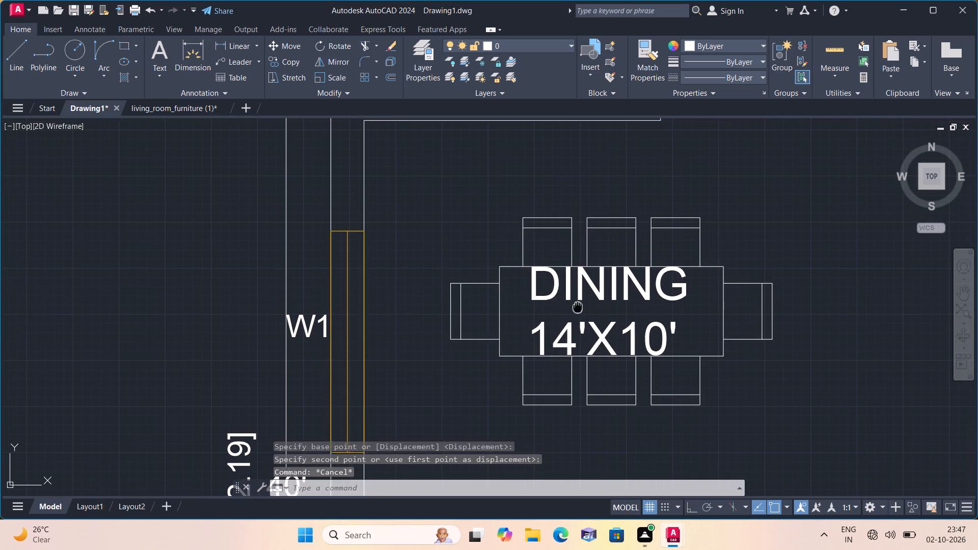
middle_drag(559, 293, 535, 256)
scroll(559, 293, down, 2)
middle_drag(617, 320, 509, 289)
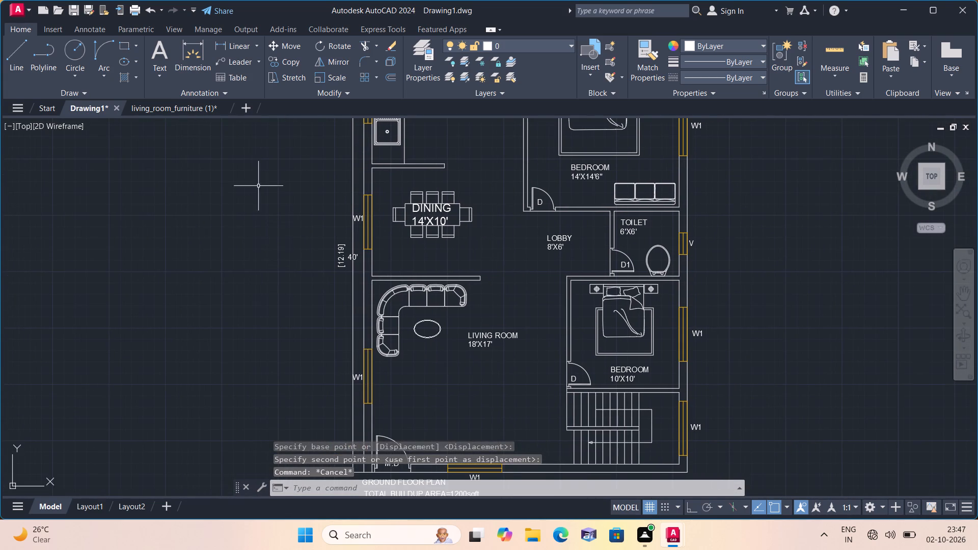
click(225, 104)
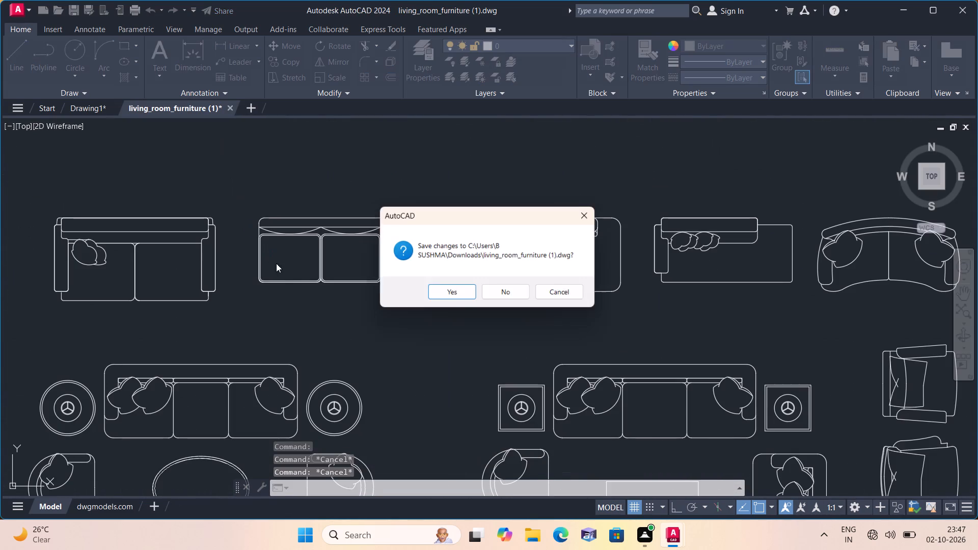
click(452, 286)
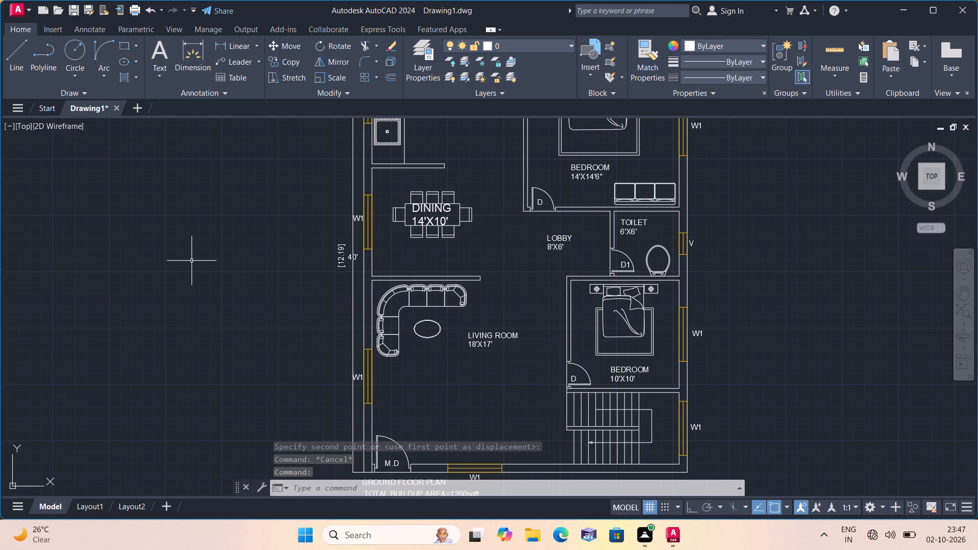
Examine the furnished ground floor plan room by room, from the kitchen and bedrooms to the dining area and living room.
scroll(193, 261, up, 1)
middle_drag(331, 279, 186, 286)
scroll(191, 291, down, 1)
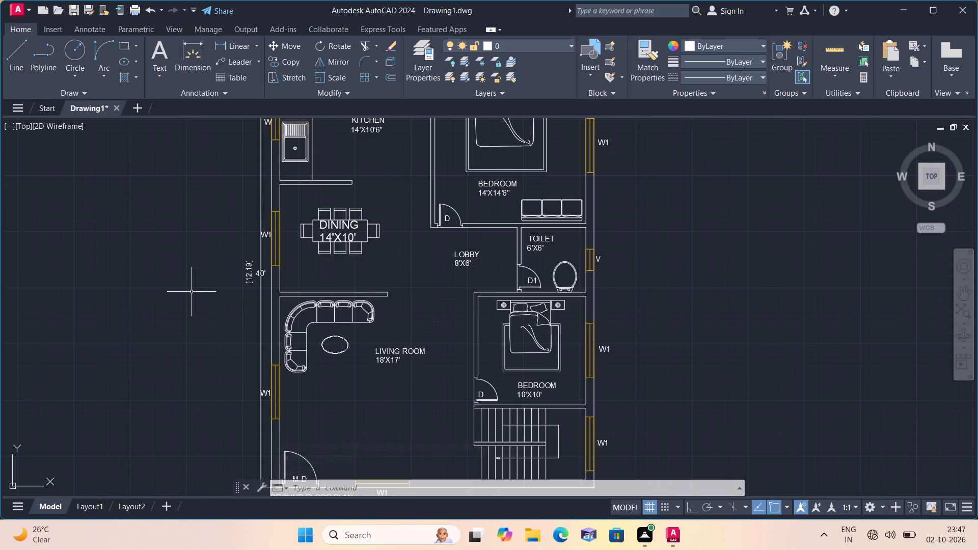
middle_drag(210, 298, 148, 329)
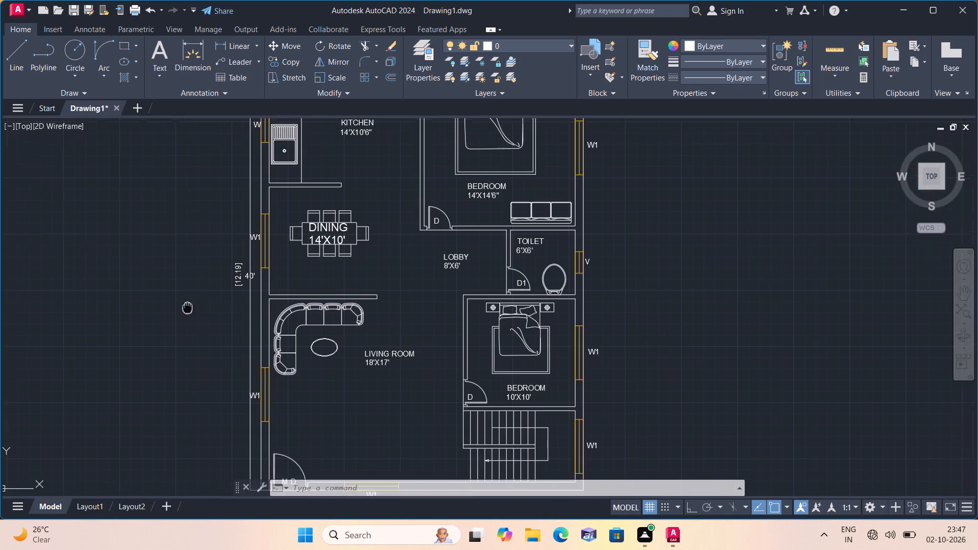
middle_drag(148, 329, 114, 350)
scroll(116, 354, down, 1)
scroll(147, 318, up, 1)
scroll(147, 318, down, 1)
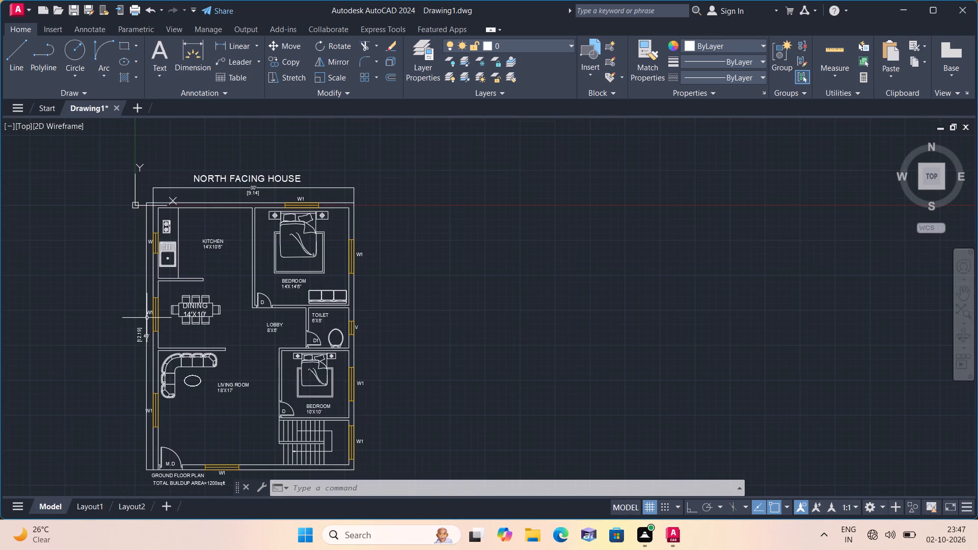
scroll(184, 210, up, 2)
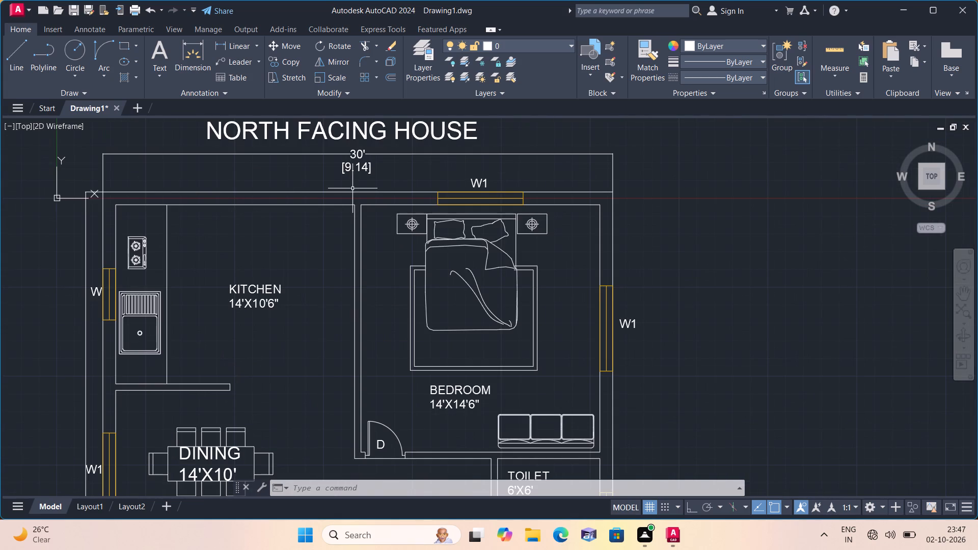
middle_drag(145, 360, 137, 350)
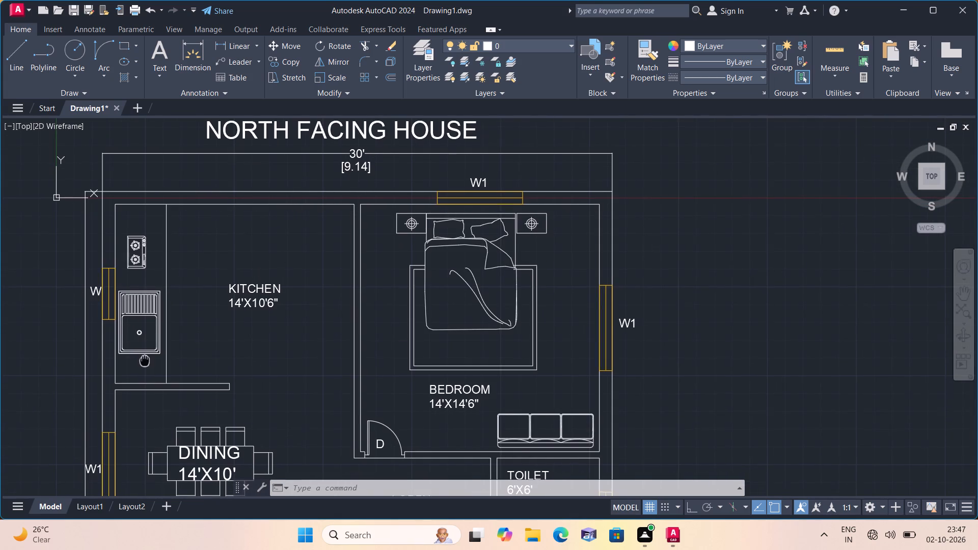
middle_drag(137, 350, 158, 280)
middle_drag(176, 407, 185, 317)
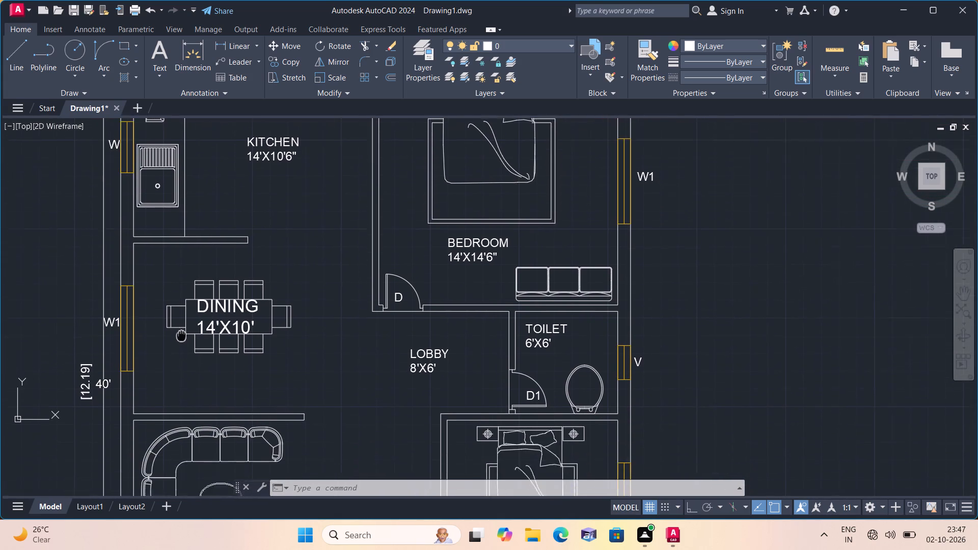
middle_drag(185, 317, 192, 293)
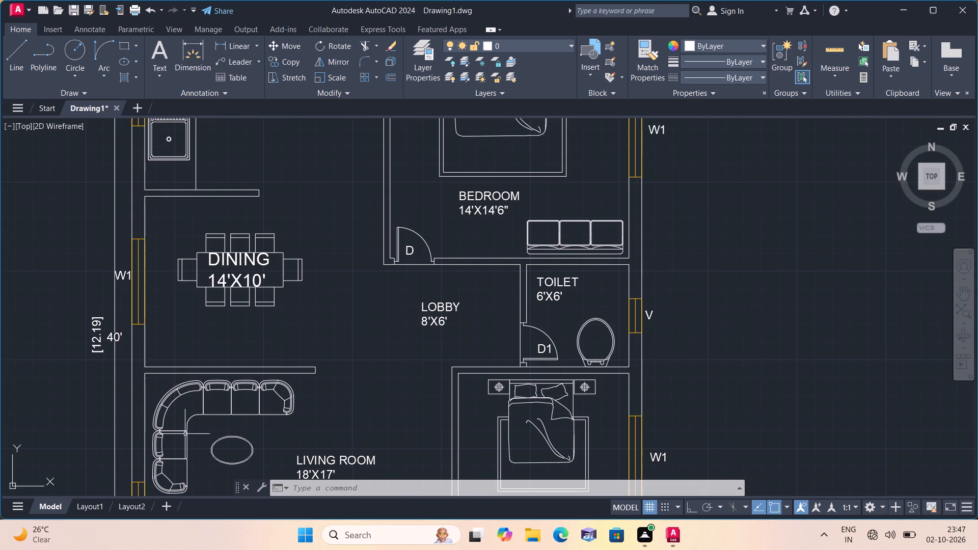
middle_drag(185, 434, 191, 355)
scroll(188, 376, down, 1)
middle_drag(227, 437, 209, 341)
scroll(222, 405, down, 1)
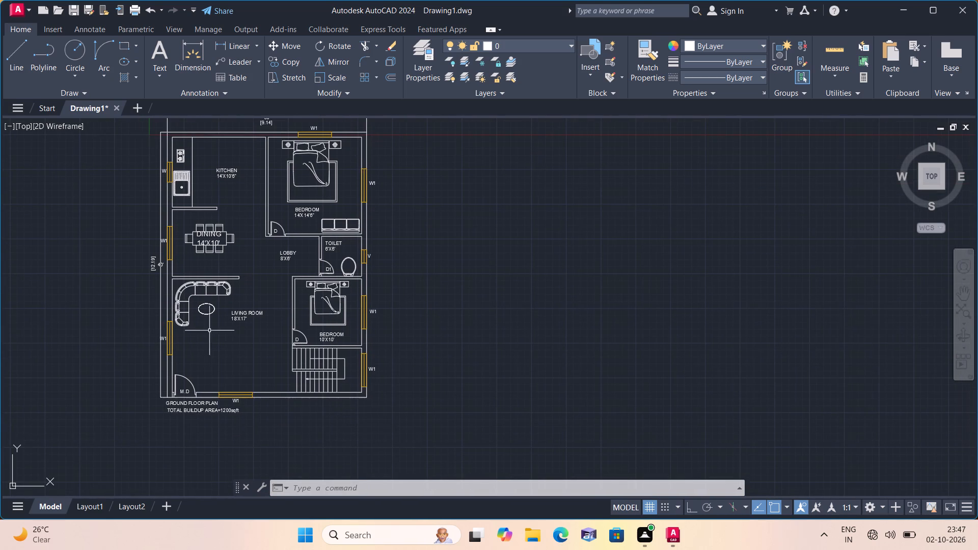
Examine the furnished ground floor plan from the title and kitchen down to the living room, staircase and area note.
scroll(218, 409, up, 2)
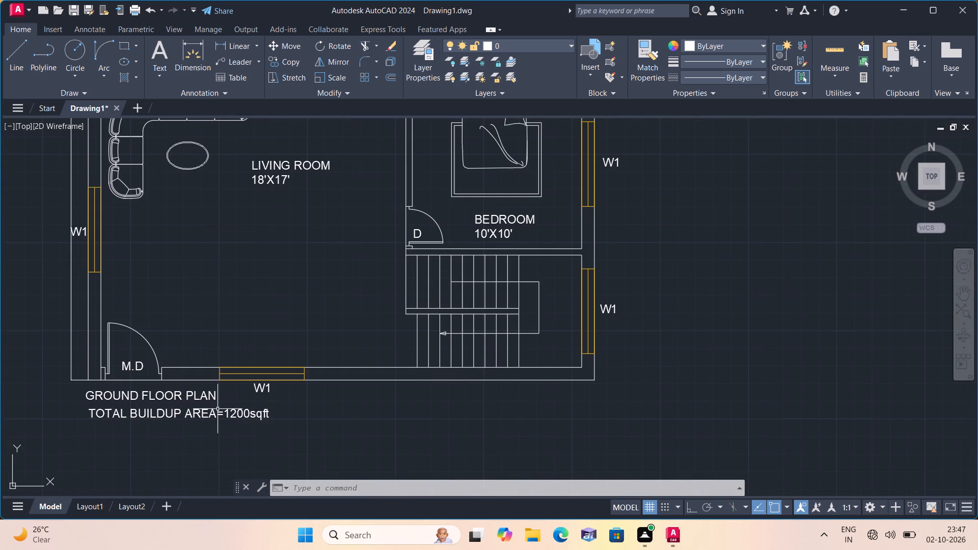
scroll(218, 409, down, 2)
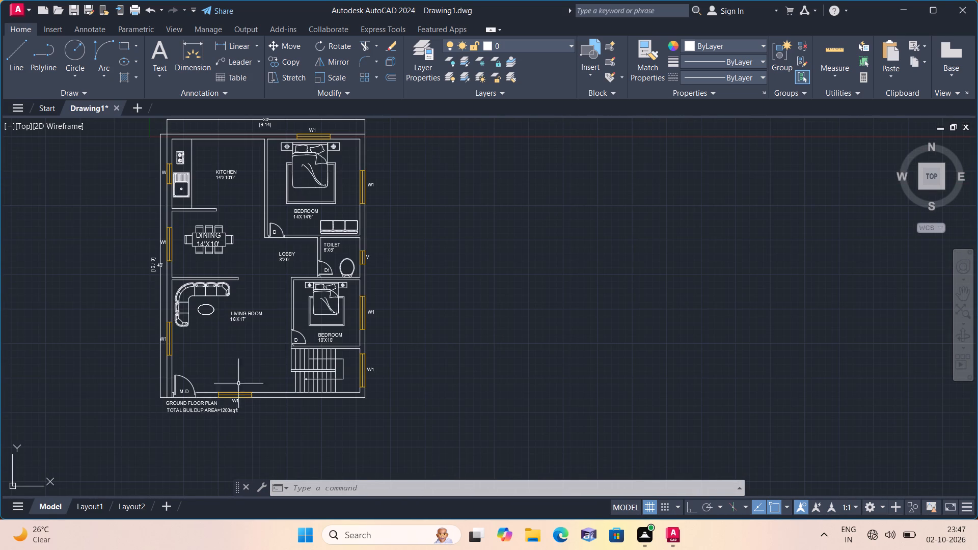
middle_drag(256, 358, 279, 409)
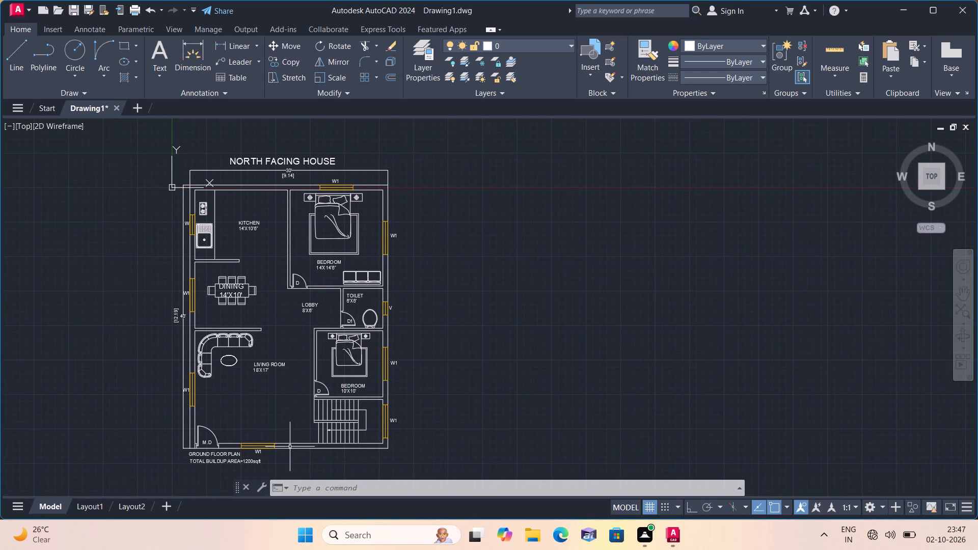
middle_drag(286, 320, 335, 446)
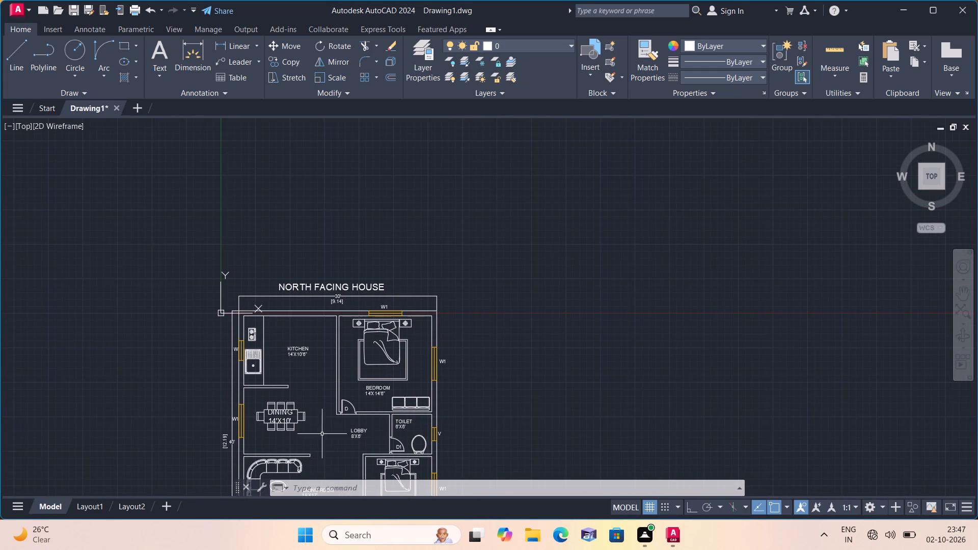
scroll(319, 428, up, 1)
middle_drag(319, 428, 316, 351)
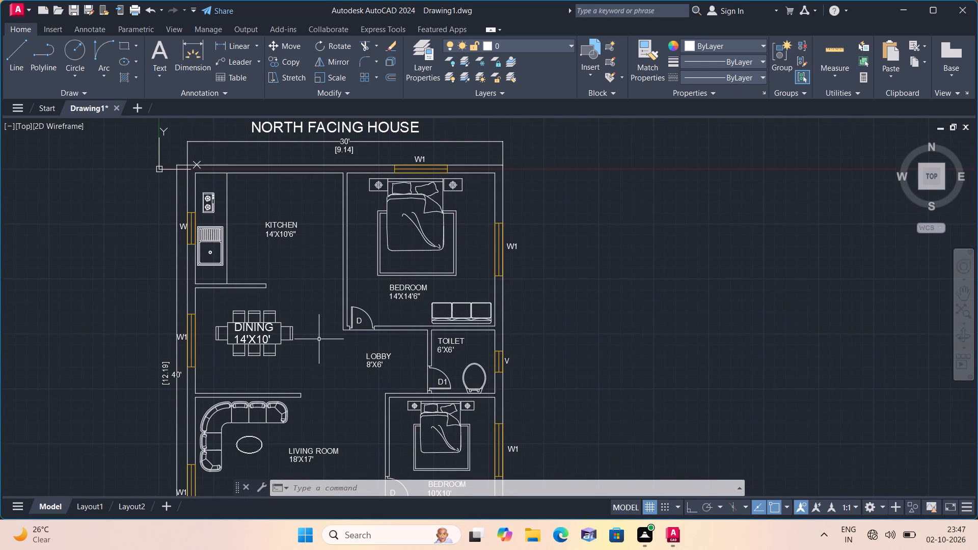
middle_drag(350, 404, 337, 319)
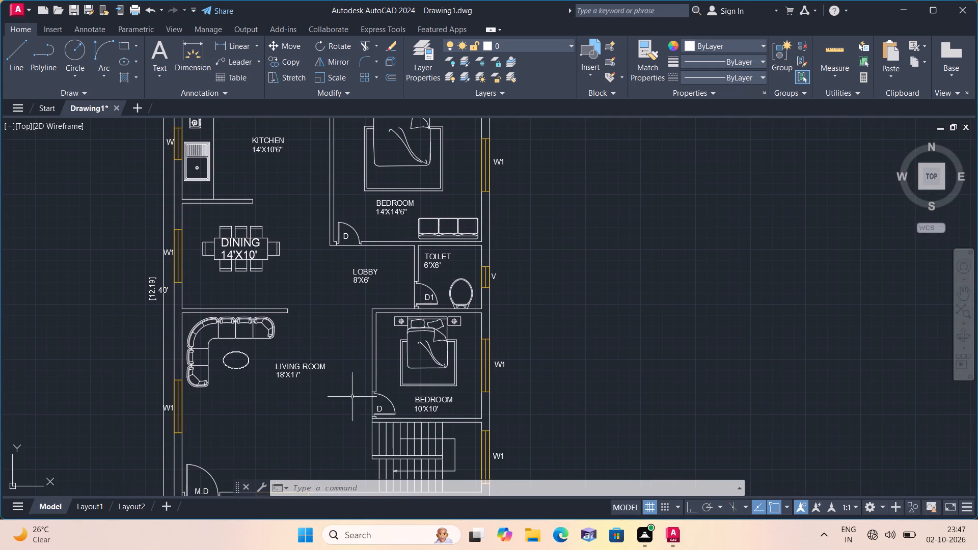
scroll(296, 374, up, 2)
scroll(296, 374, down, 1)
middle_drag(258, 296, 258, 303)
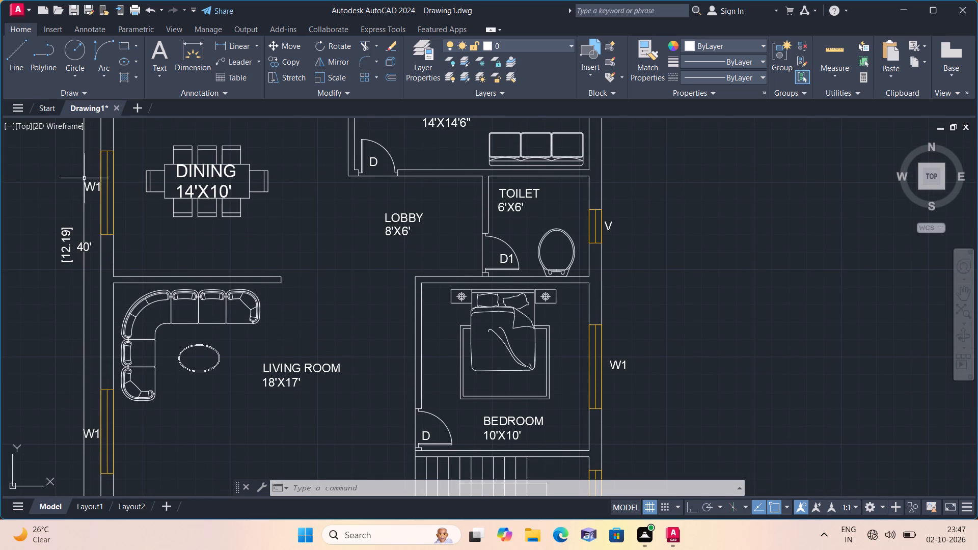
Save the floor plan drawing in the Downloads folder under the file name n.
click(22, 8)
click(49, 138)
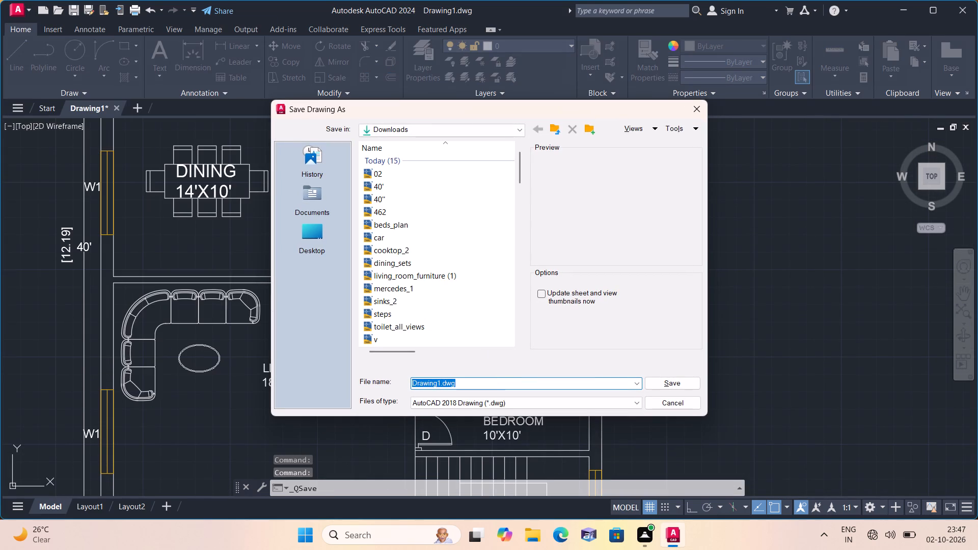
click(492, 381)
key(BackSpace)
key(BackSpace)
key(BackSpace)
key(BackSpace)
key(BackSpace)
key(BackSpace)
key(BackSpace)
key(BackSpace)
key(BackSpace)
key(BackSpace)
key(BackSpace)
key(BackSpace)
key(BackSpace)
key(BackSpace)
key(BackSpace)
key(BackSpace)
key(BackSpace)
key(BackSpace)
key(BackSpace)
key(BackSpace)
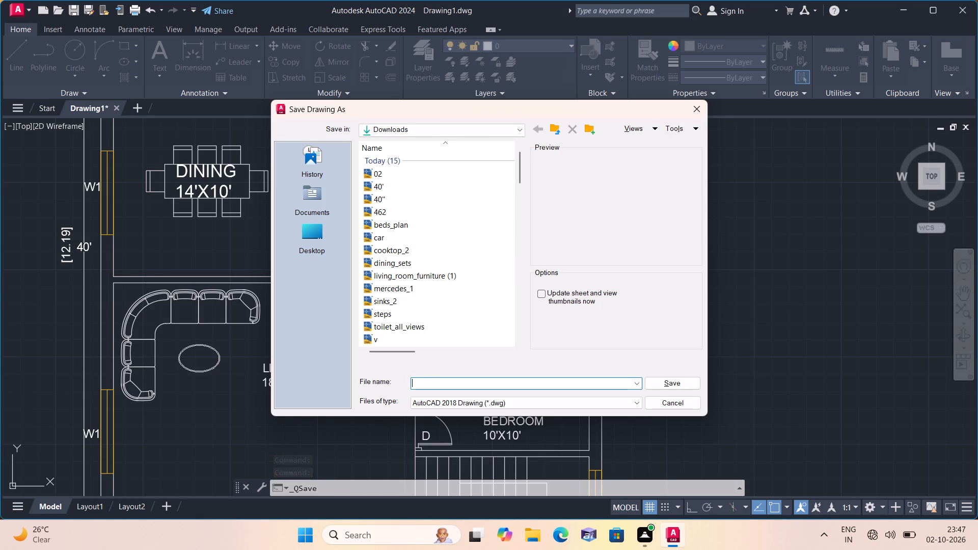
key(n)
click(661, 382)
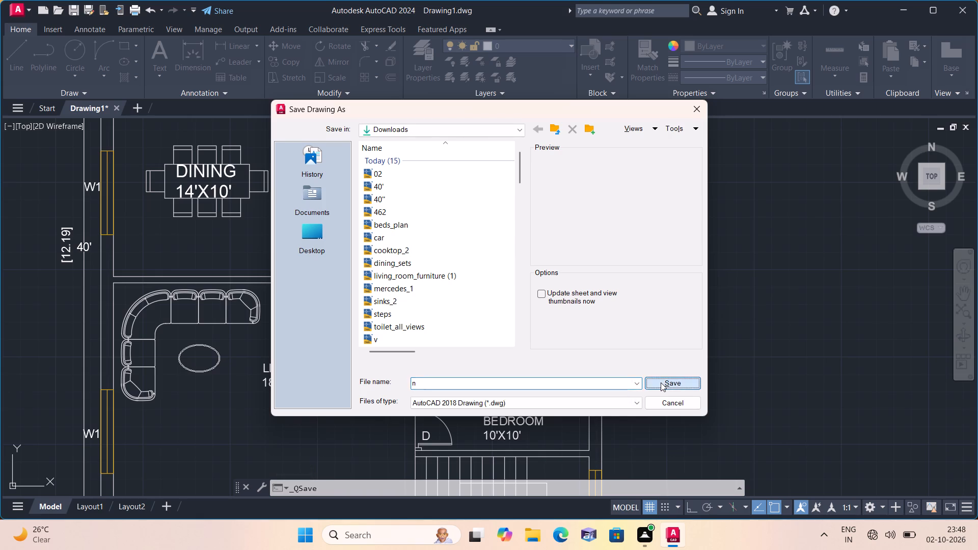
Start a plot of the drawing using the DWG To PDF.pc3 plotter and ISO A4 (297.00 x 210.00 MM) paper.
scroll(661, 382, down, 3)
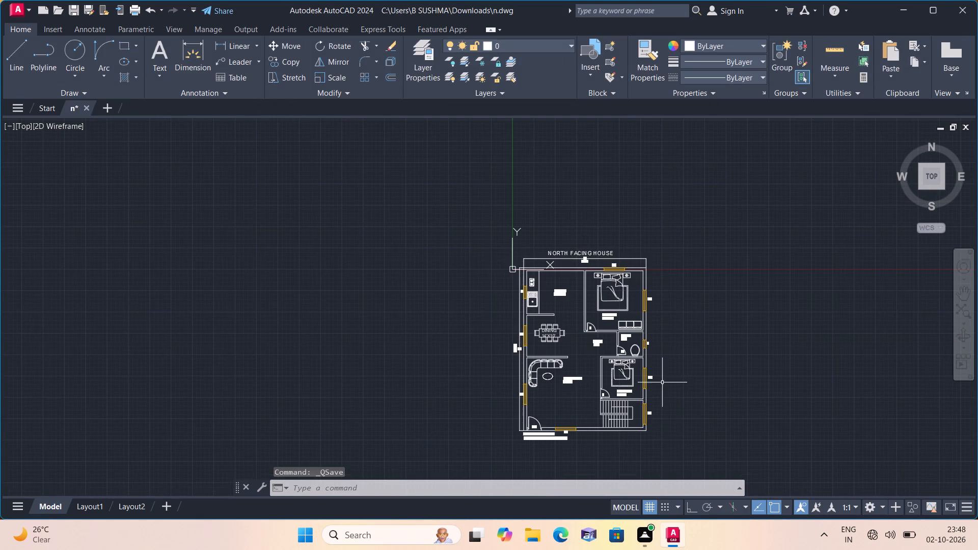
middle_drag(661, 383, 564, 323)
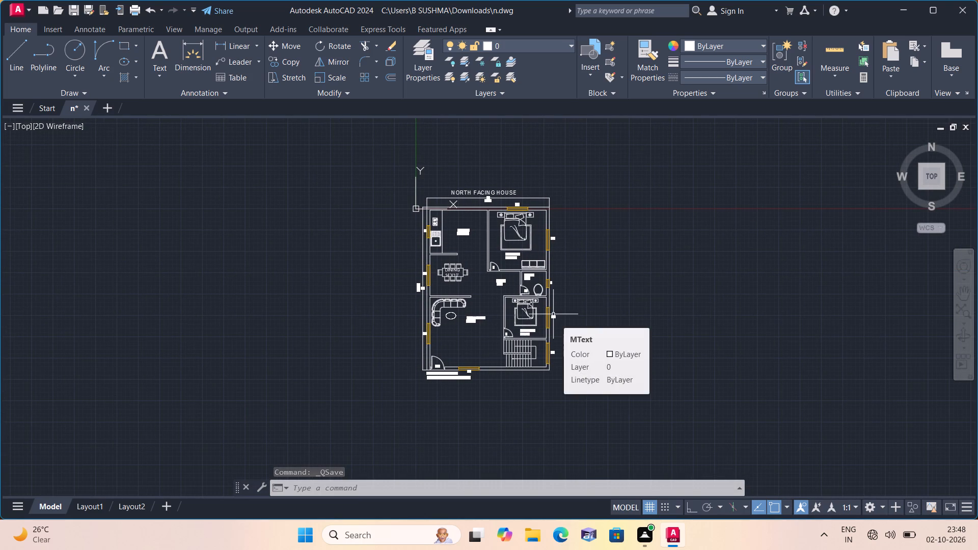
text(plot)
key(space)
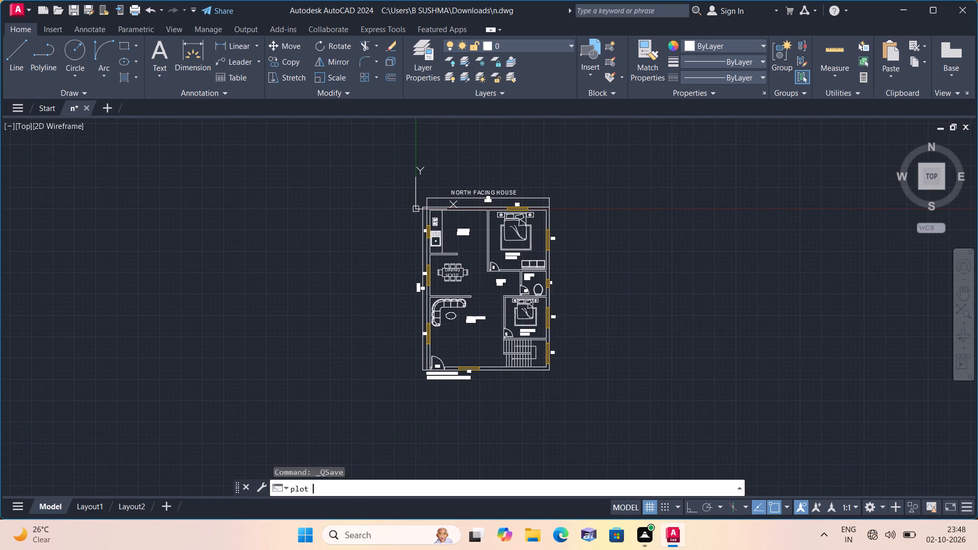
click(455, 167)
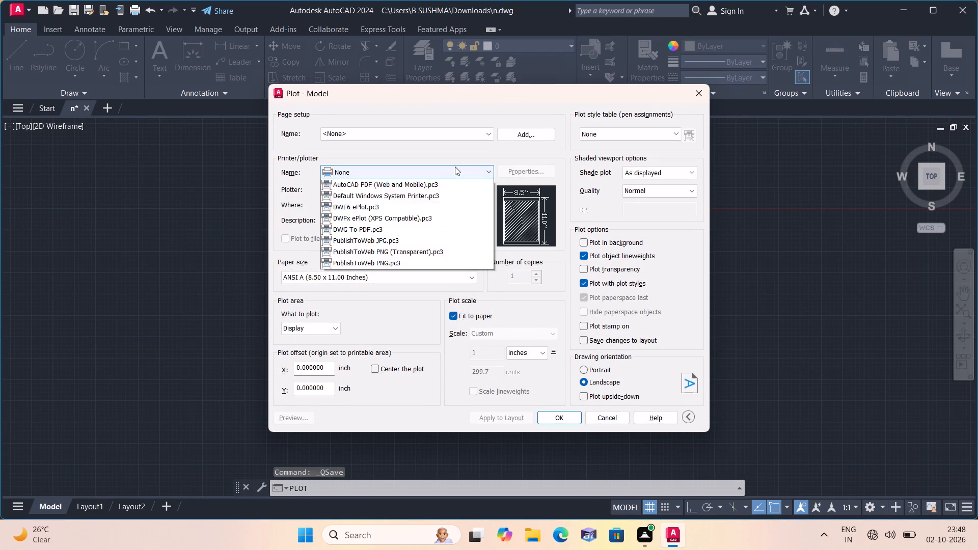
click(414, 296)
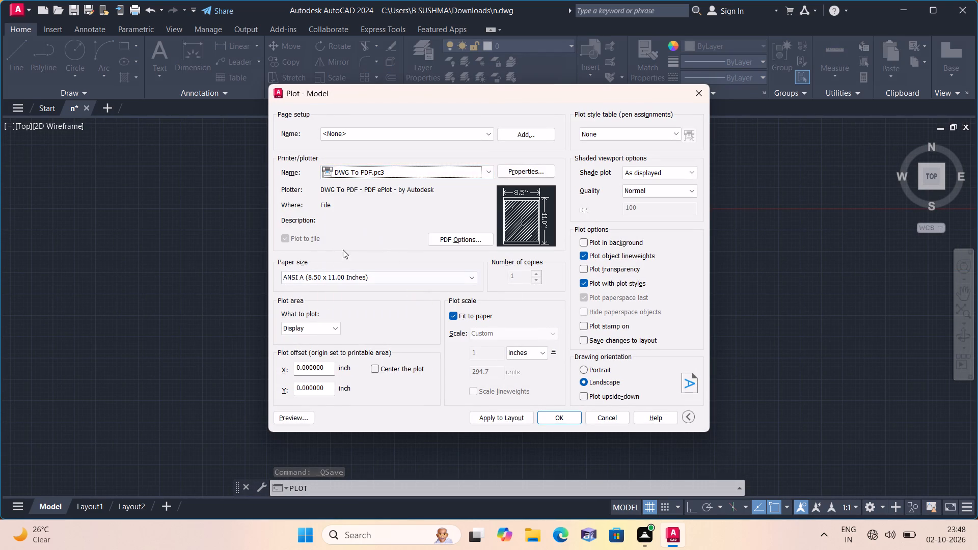
click(381, 282)
scroll(344, 389, down, 5)
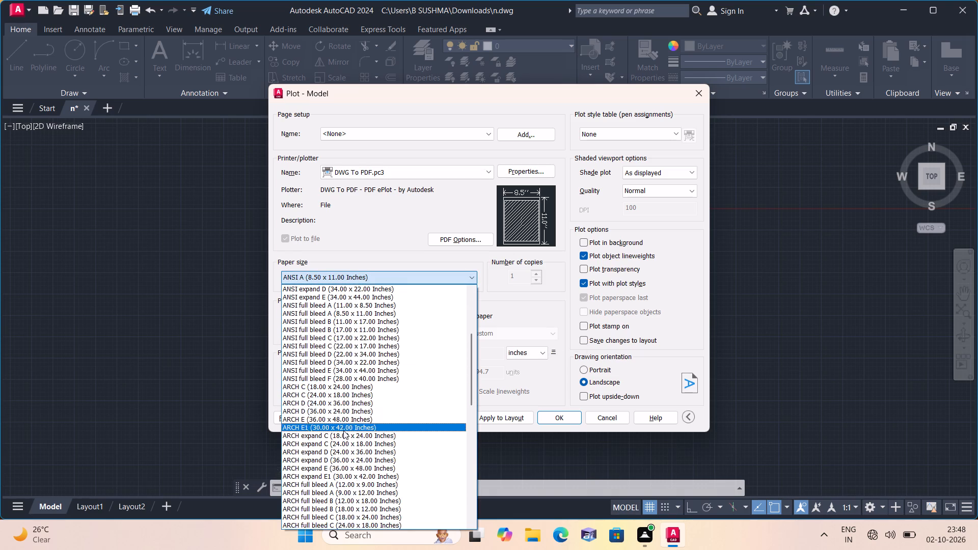
scroll(343, 430, down, 8)
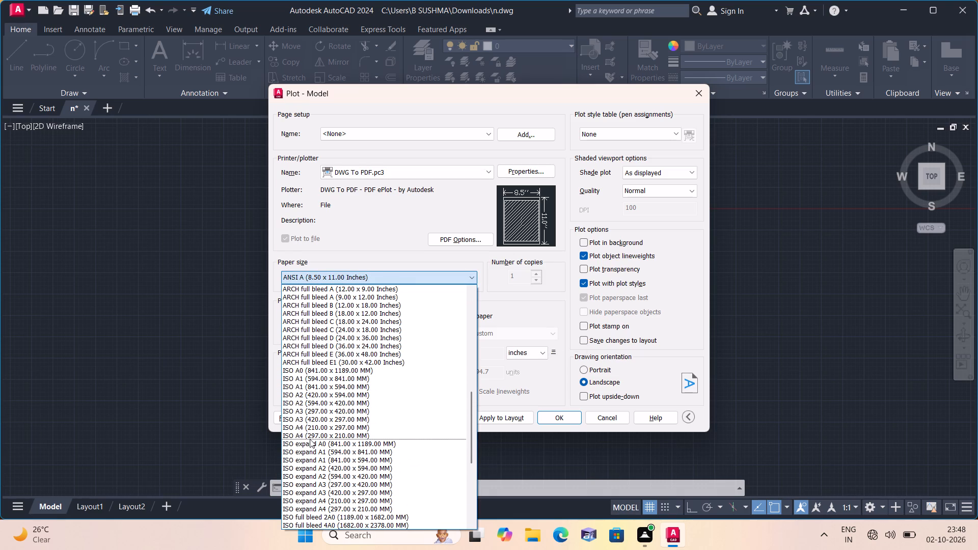
click(310, 437)
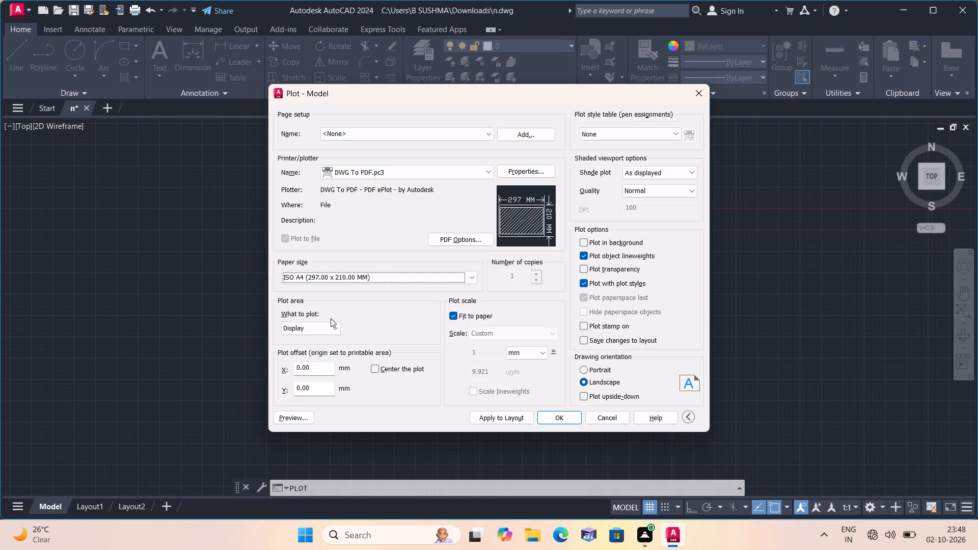
Set the plot area to a window enclosing the whole floor plan with its title and notes.
click(327, 327)
click(313, 366)
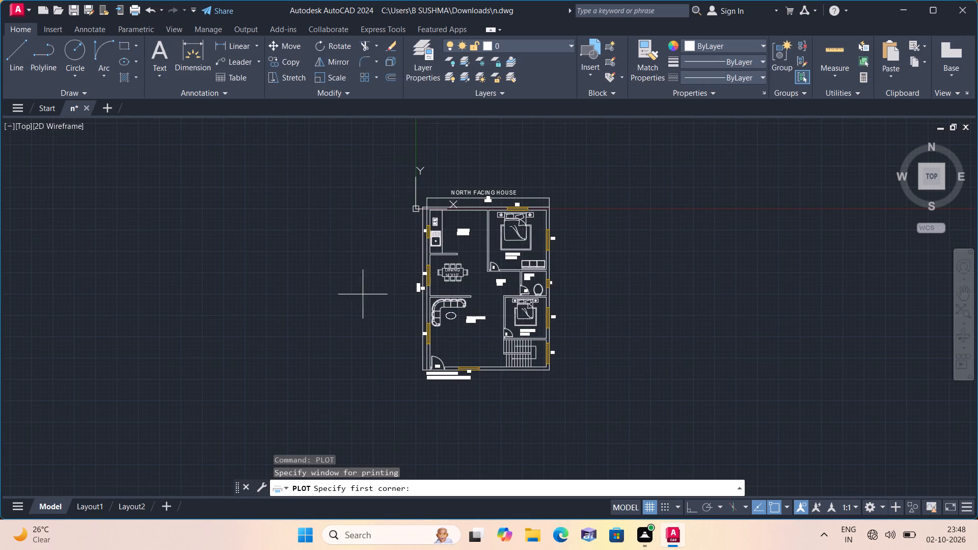
click(372, 155)
click(634, 423)
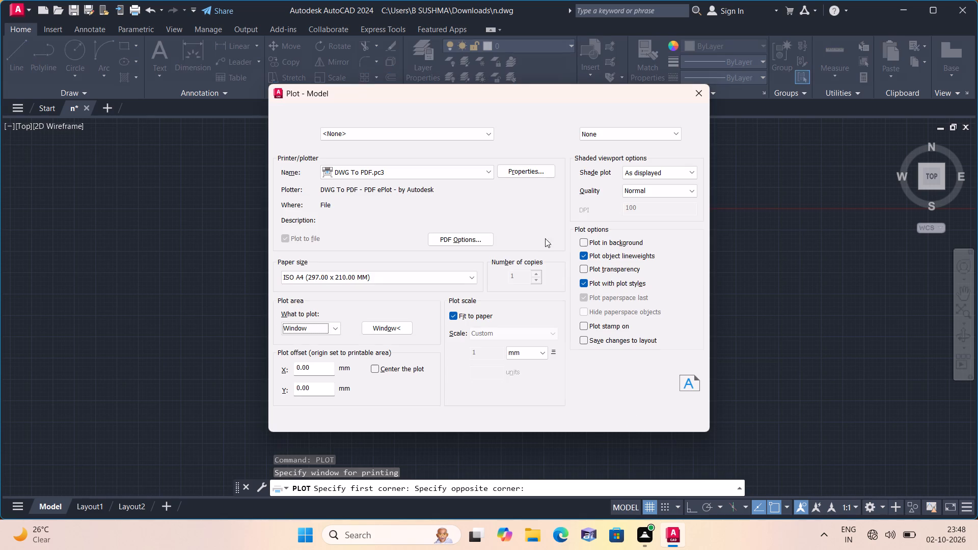
Assign the acad.ctb plot style table and centre the plot on the sheet.
click(609, 139)
click(602, 152)
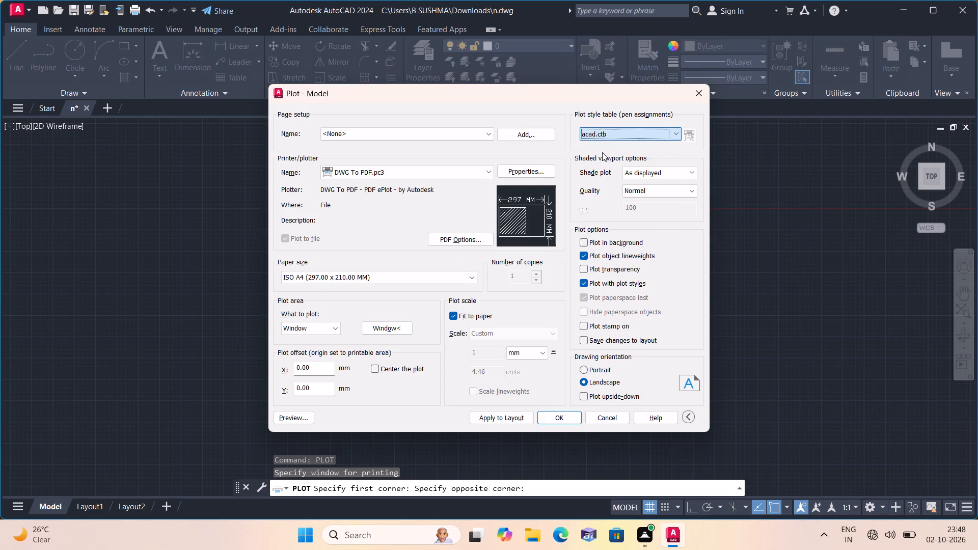
click(492, 297)
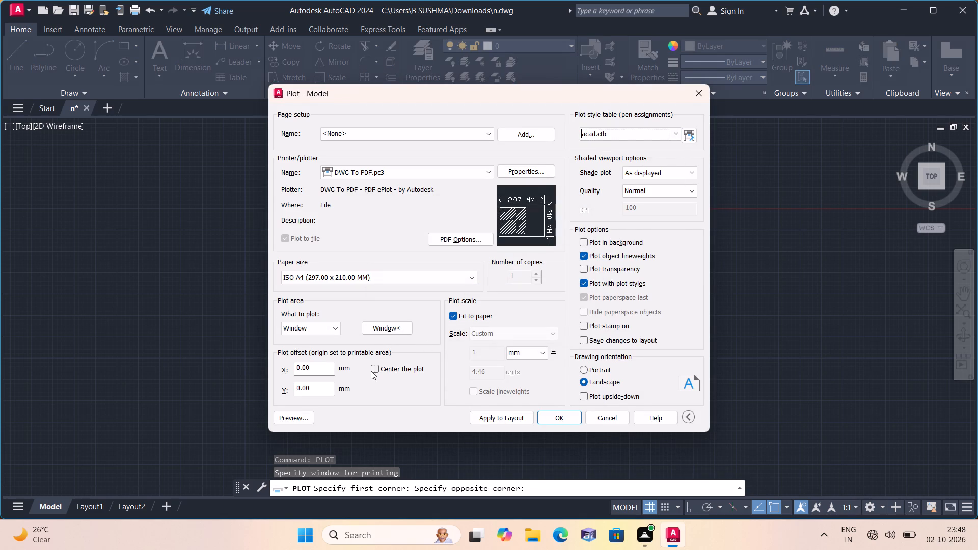
click(377, 367)
Preview the plot and examine the title, room labels, furniture and the plan's placement on the sheet.
click(303, 416)
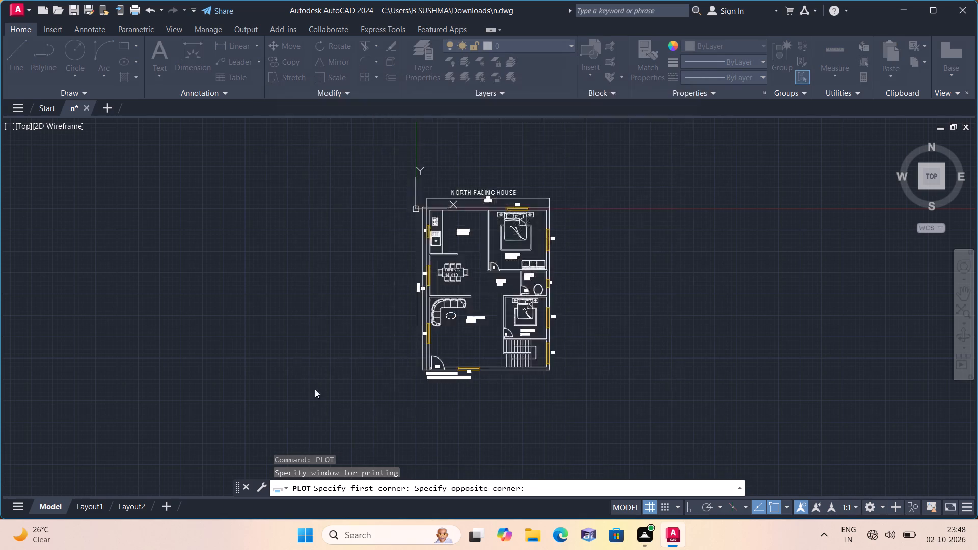
scroll(484, 285, up, 3)
scroll(484, 285, down, 1)
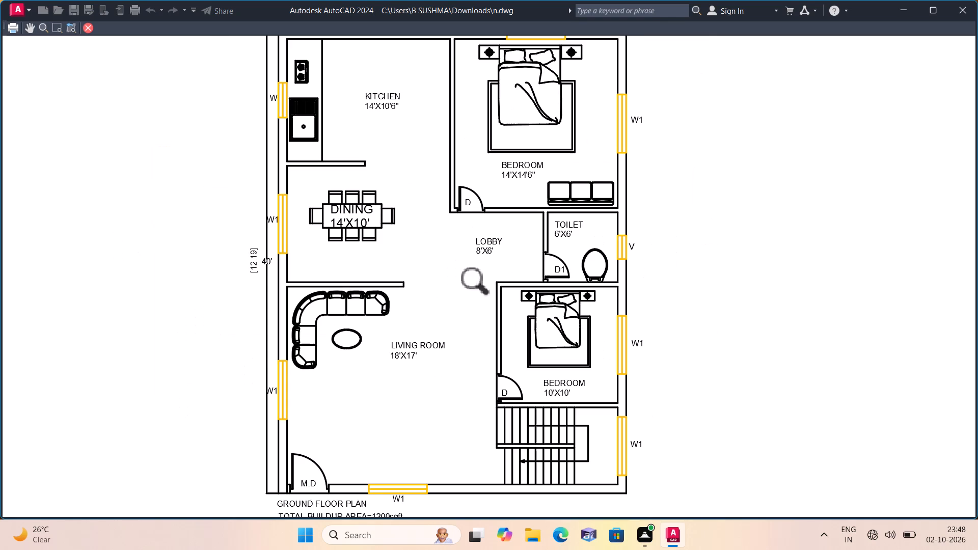
scroll(484, 285, down, 2)
scroll(484, 285, up, 2)
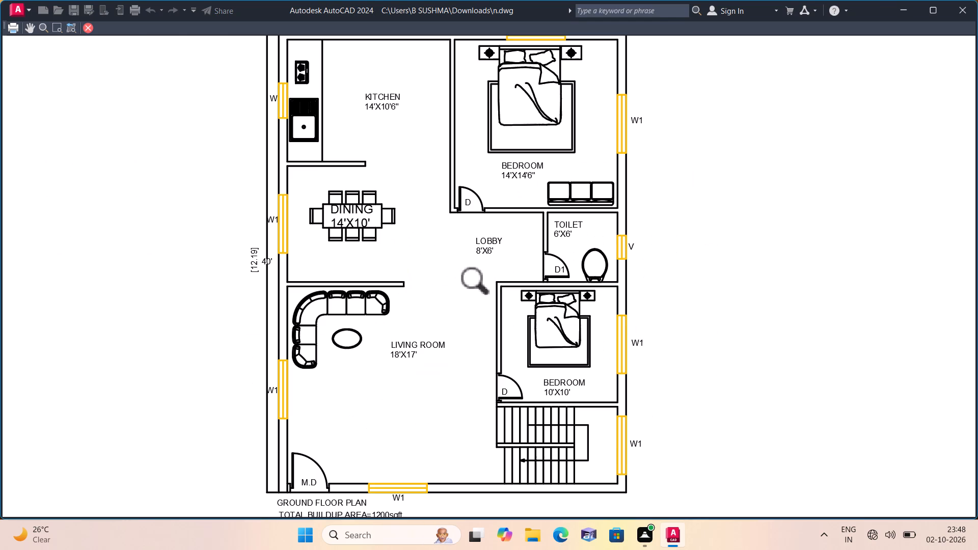
scroll(484, 285, up, 1)
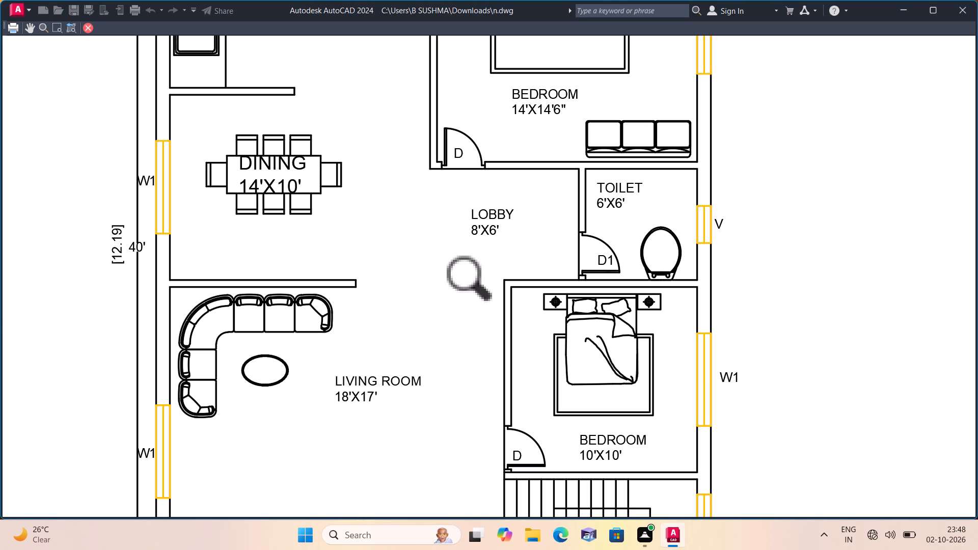
scroll(484, 285, down, 1)
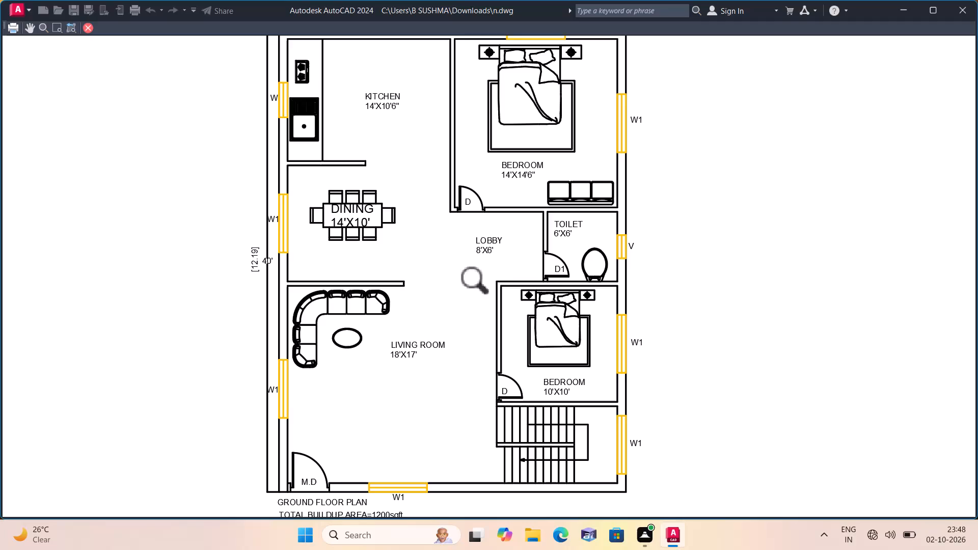
middle_drag(469, 167, 459, 318)
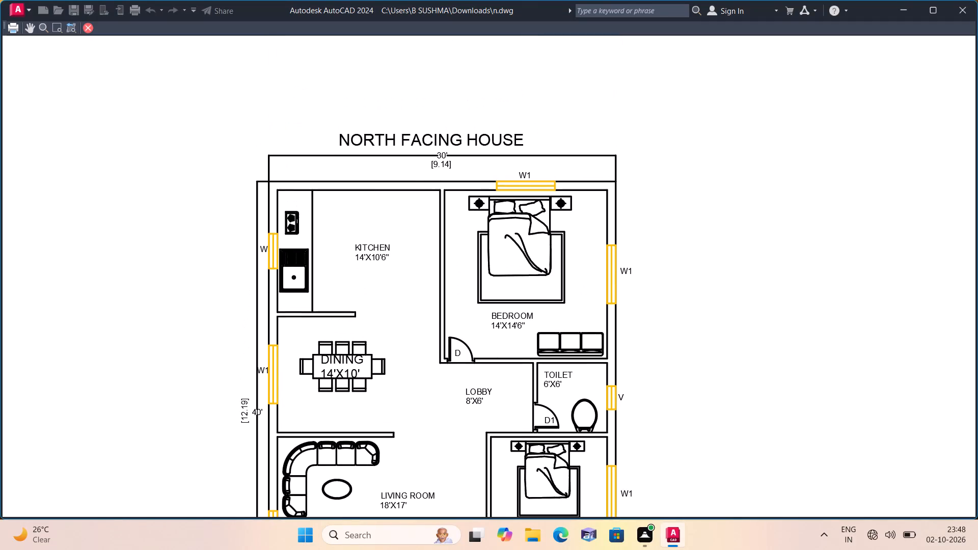
scroll(373, 143, up, 2)
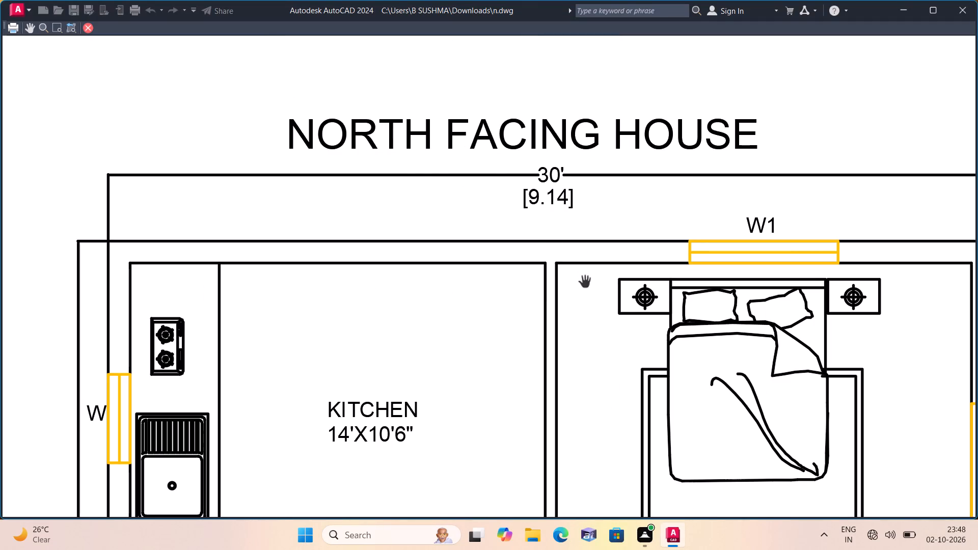
scroll(582, 281, down, 1)
middle_drag(523, 334, 478, 241)
scroll(474, 222, down, 1)
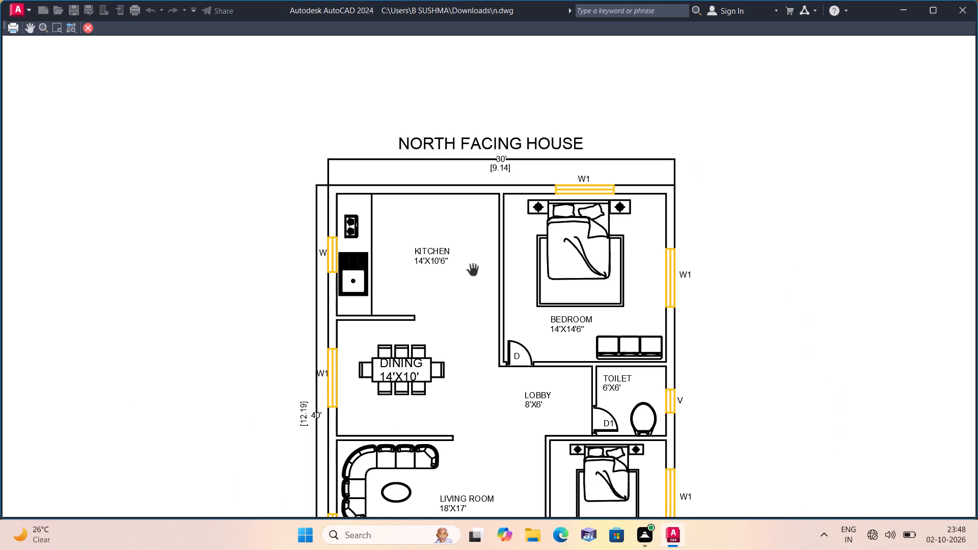
scroll(450, 321, down, 1)
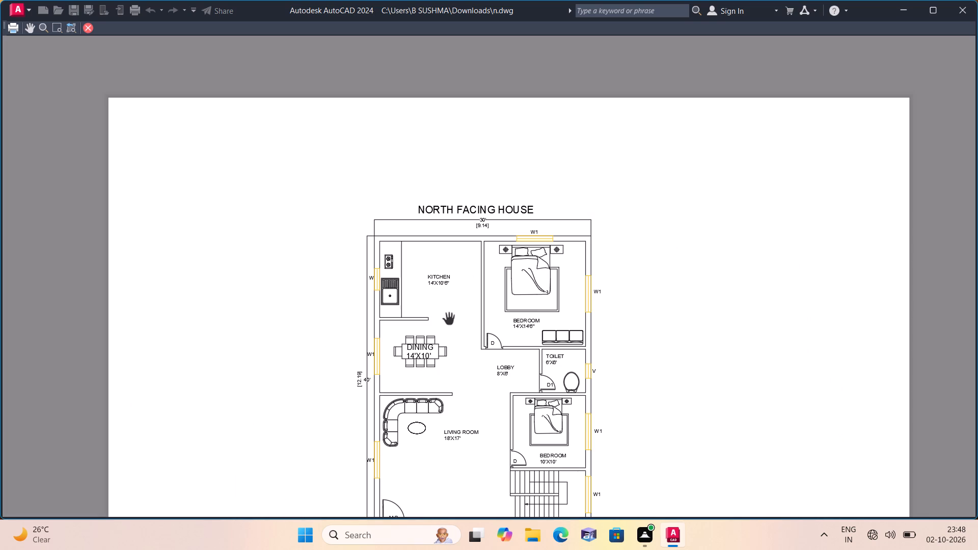
scroll(408, 322, up, 1)
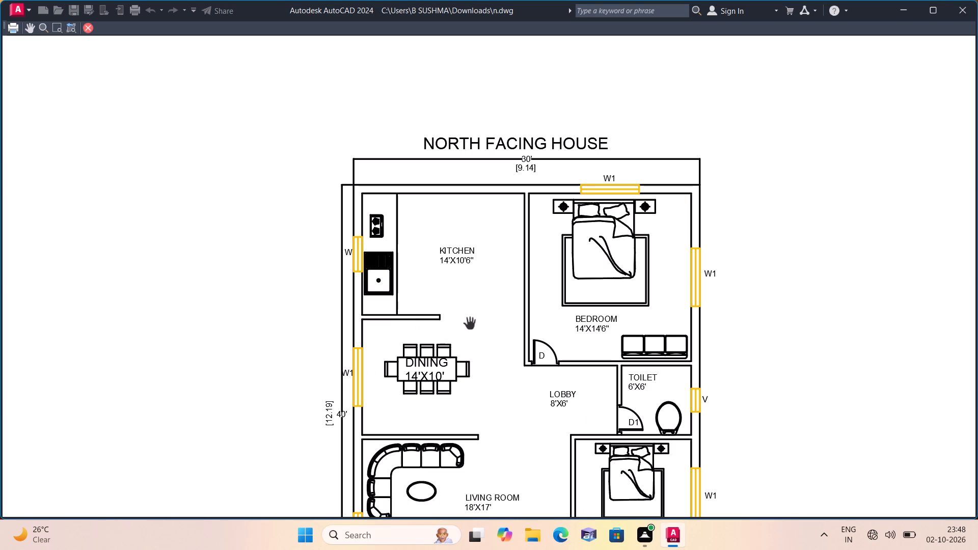
scroll(444, 397, down, 1)
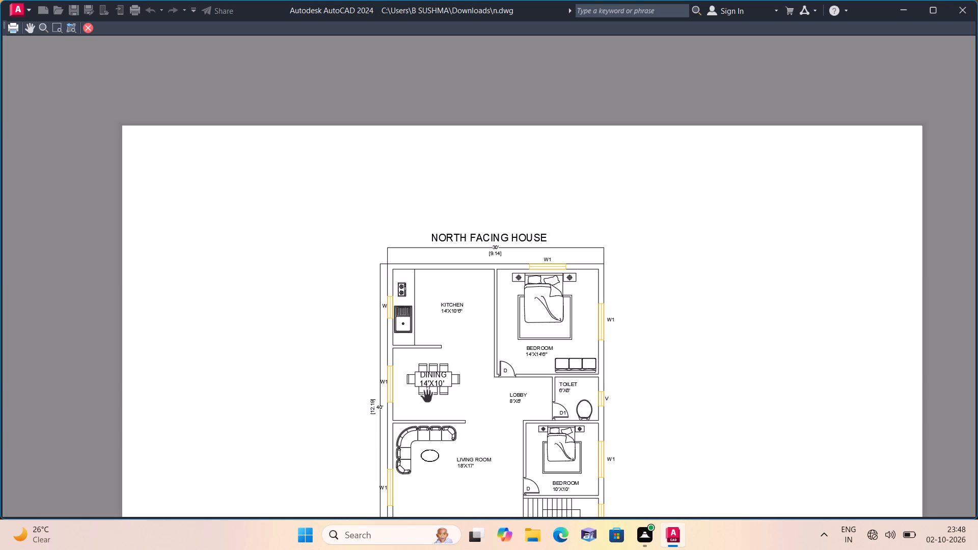
middle_drag(494, 411, 486, 384)
scroll(494, 411, down, 1)
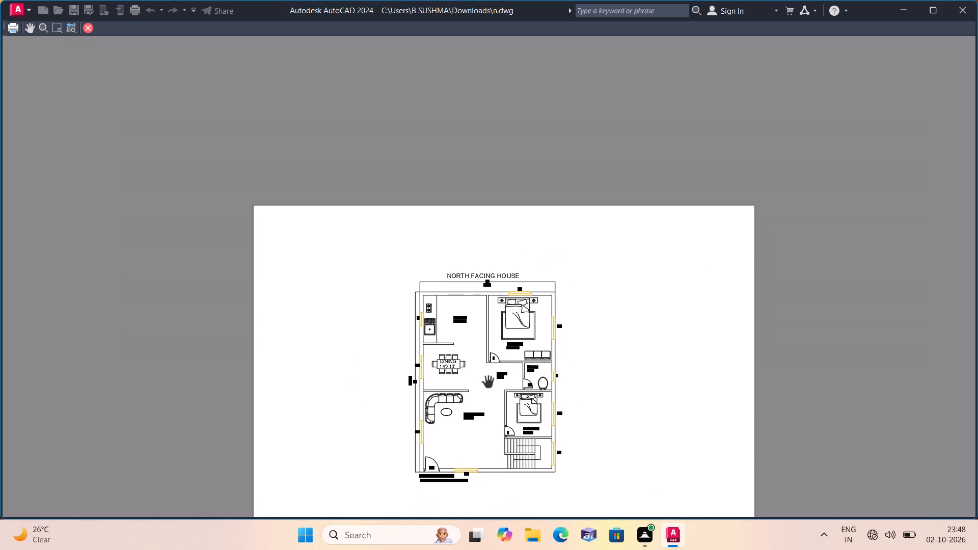
Examine the floor plan's room labels, furniture, doors and windows in the plot preview, and exit the preview.
scroll(485, 427, up, 2)
middle_drag(478, 424, 474, 349)
scroll(468, 409, down, 1)
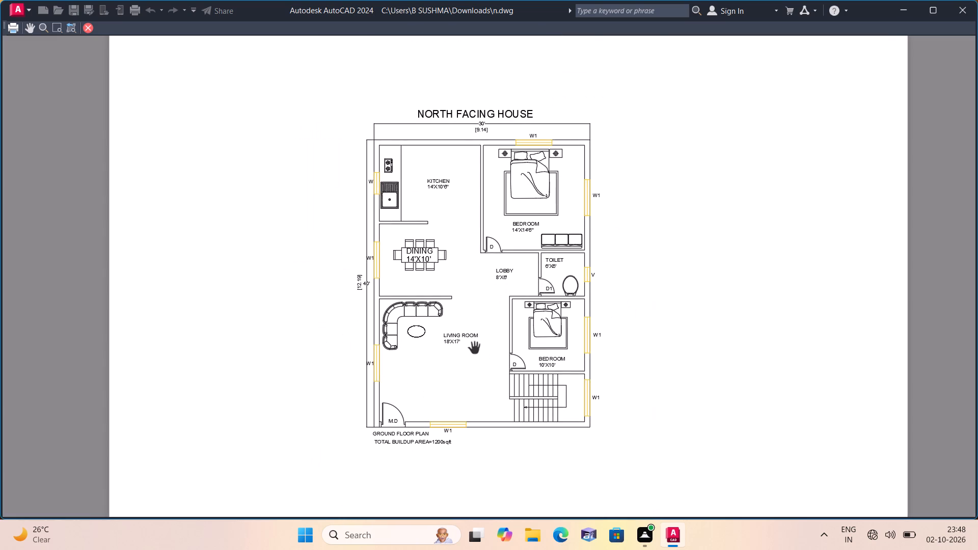
scroll(474, 348, up, 1)
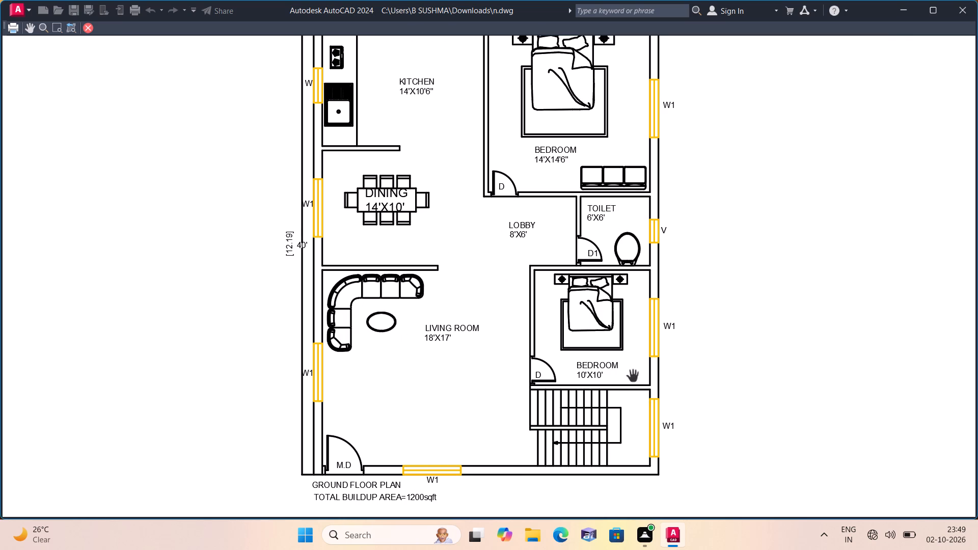
middle_click(646, 281)
scroll(646, 281, down, 1)
right_click(702, 280)
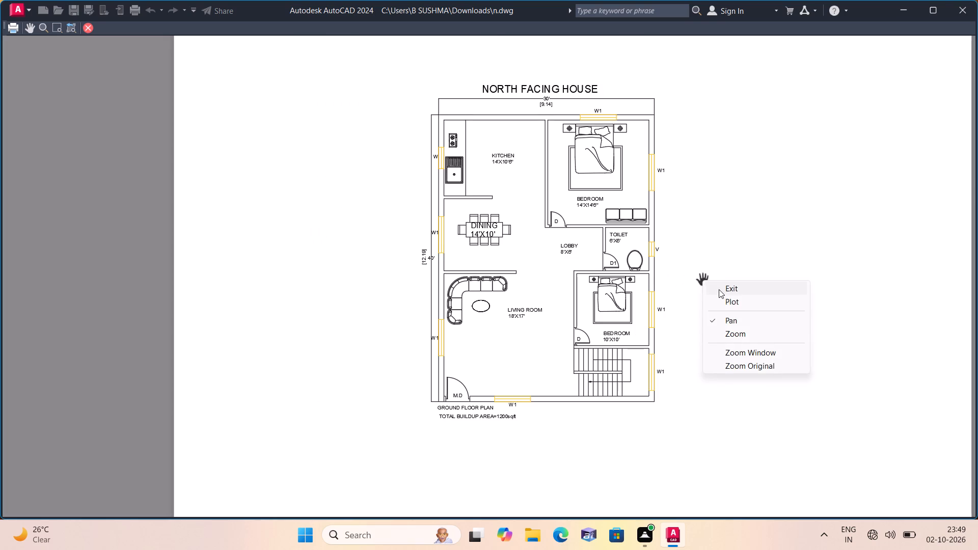
click(723, 284)
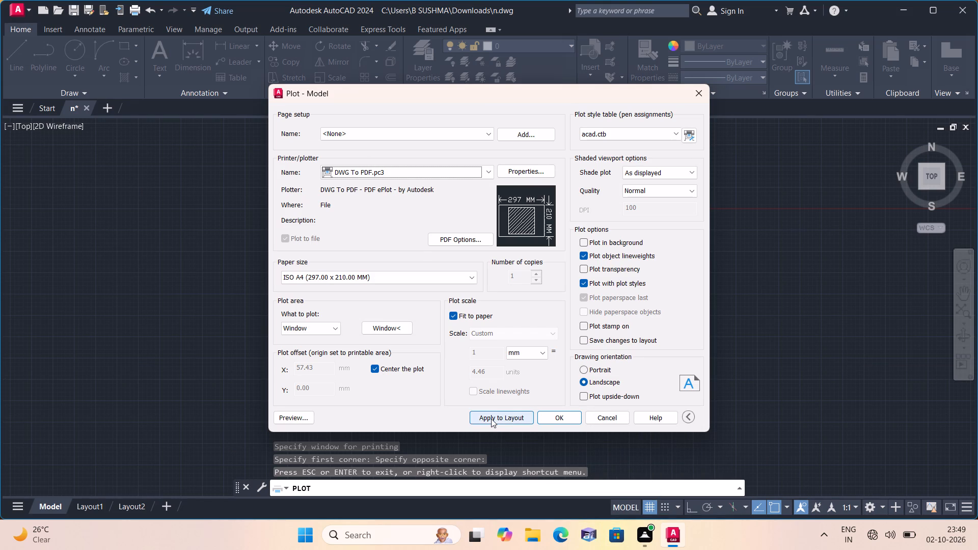
Apply the plot settings to the layout and plot the floor plan to n-Model.pdf in the Documents folder.
click(491, 419)
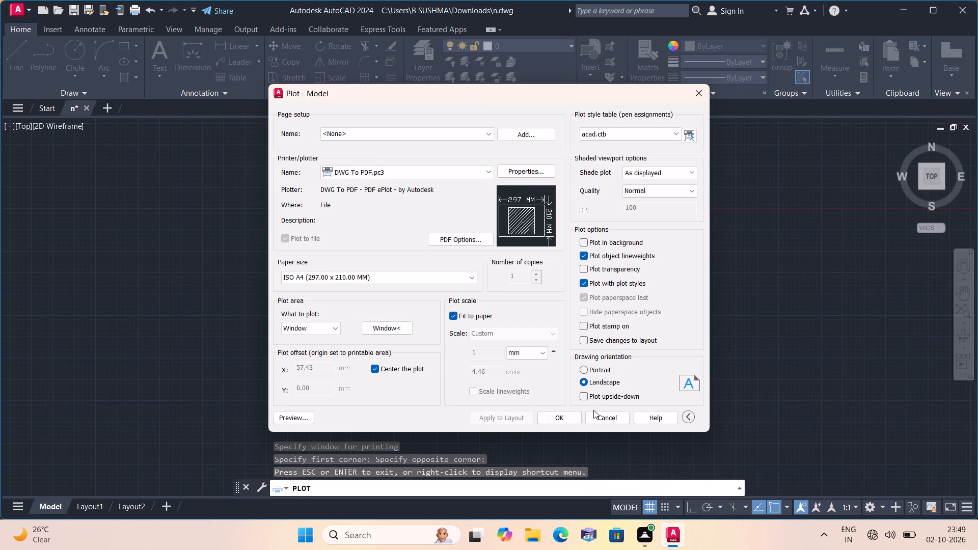
click(557, 421)
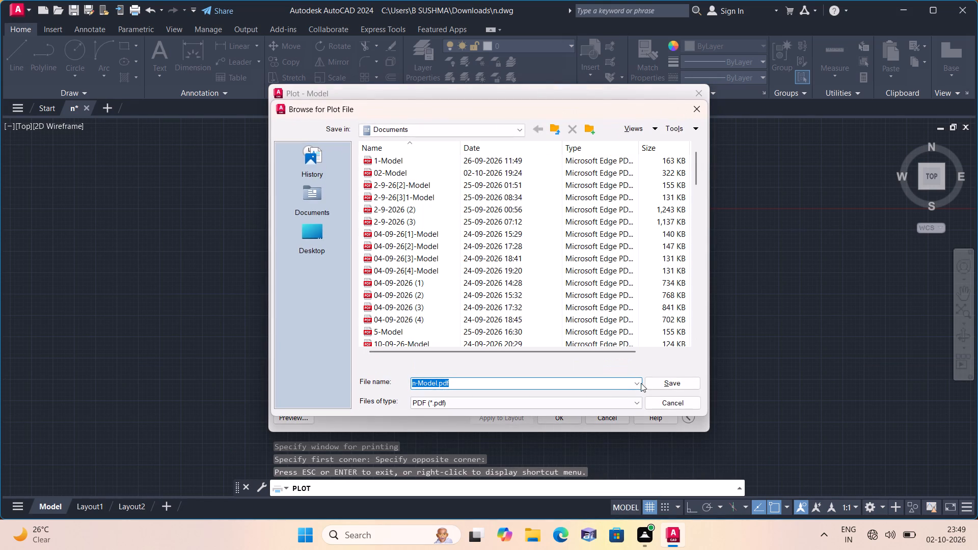
click(664, 380)
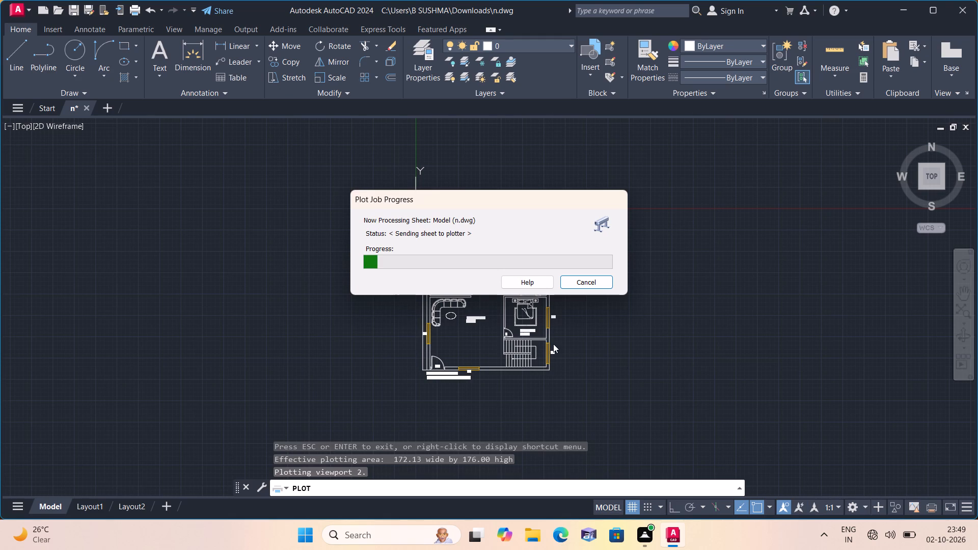
Plot the floor plan again with the same settings, saving the PDF as n-Model1 in Documents, and dismiss the PDF app chooser.
scroll(481, 341, up, 1)
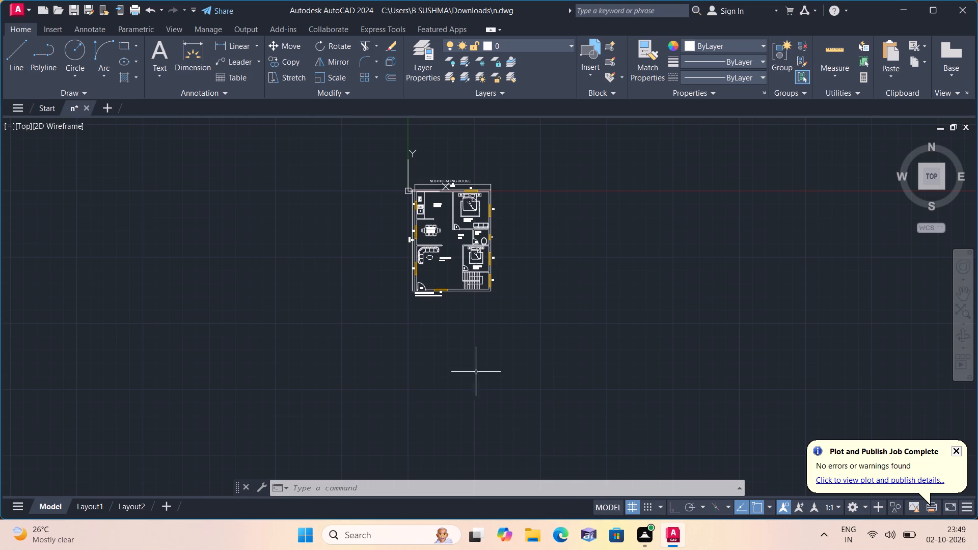
scroll(420, 258, up, 2)
scroll(484, 208, up, 1)
middle_drag(480, 207, 436, 280)
scroll(468, 221, down, 1)
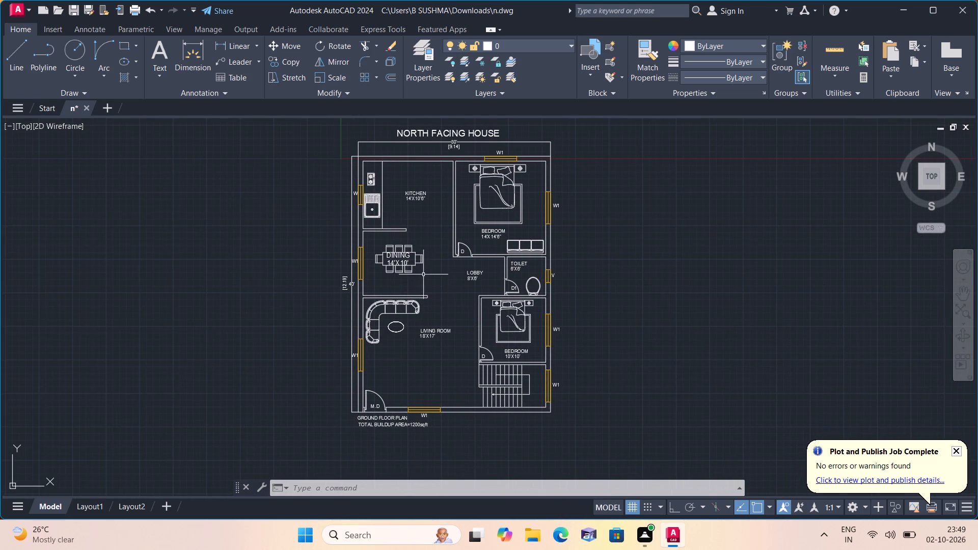
scroll(456, 231, down, 1)
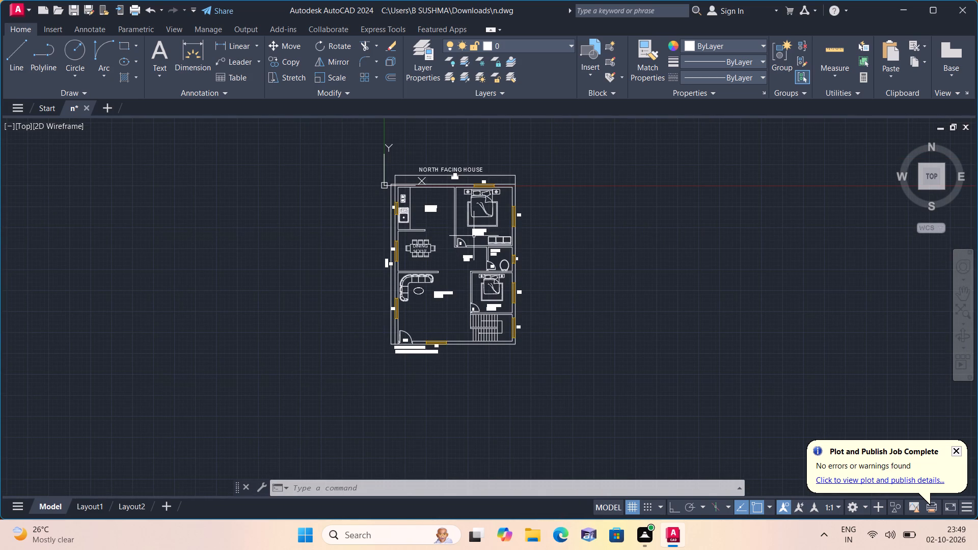
middle_drag(474, 236, 461, 225)
text(plot)
key(space)
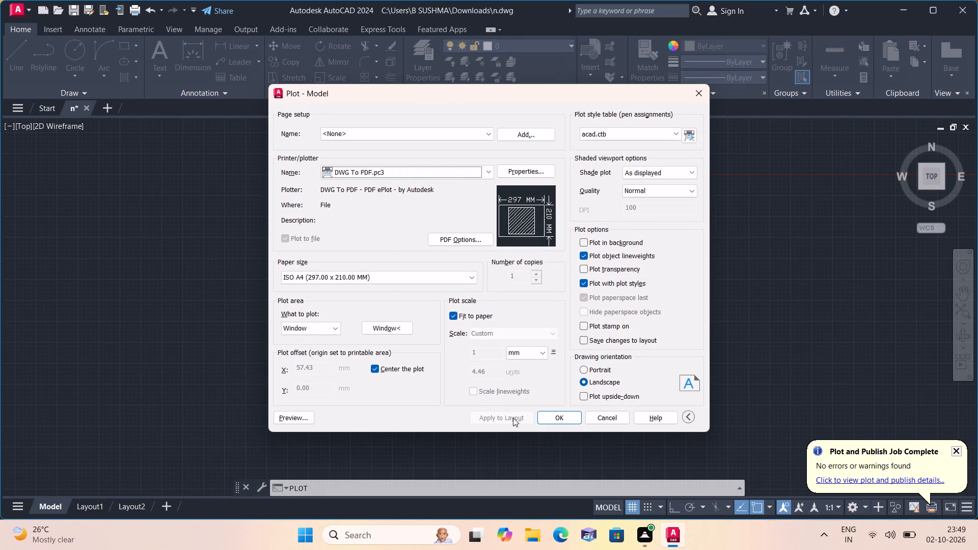
click(550, 416)
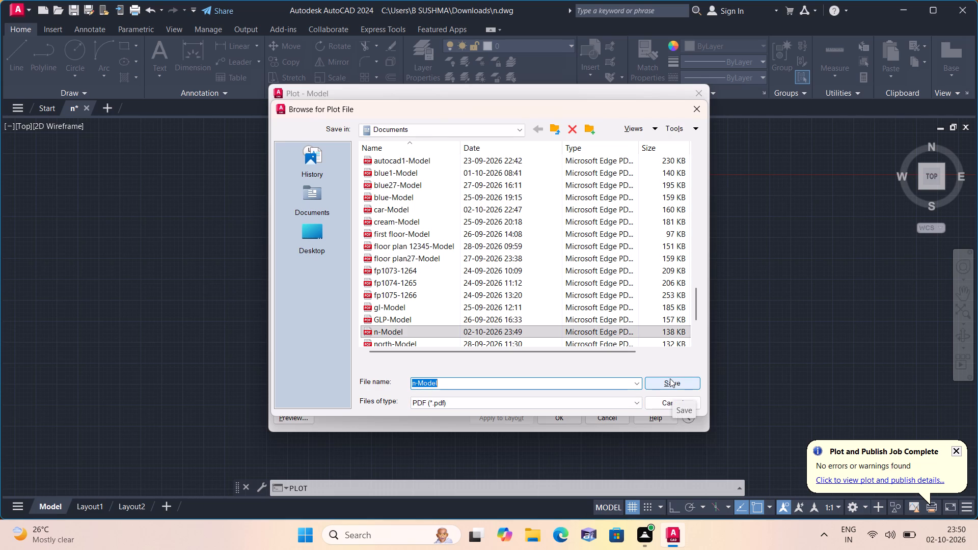
click(460, 384)
key(1)
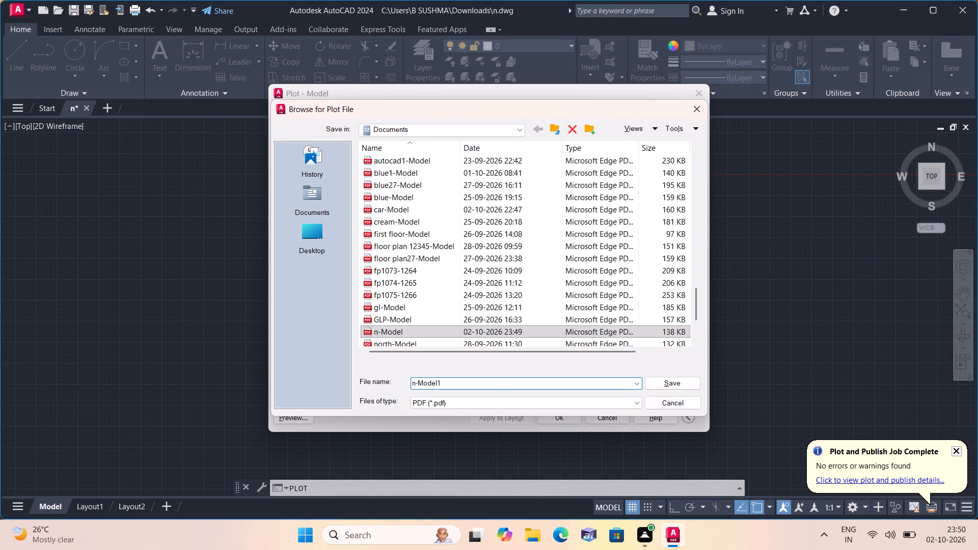
click(660, 384)
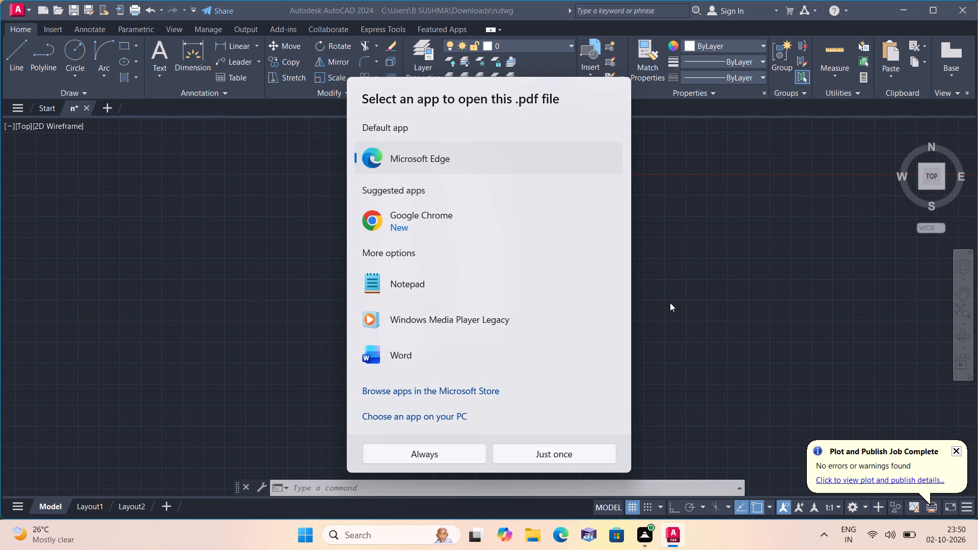
click(670, 302)
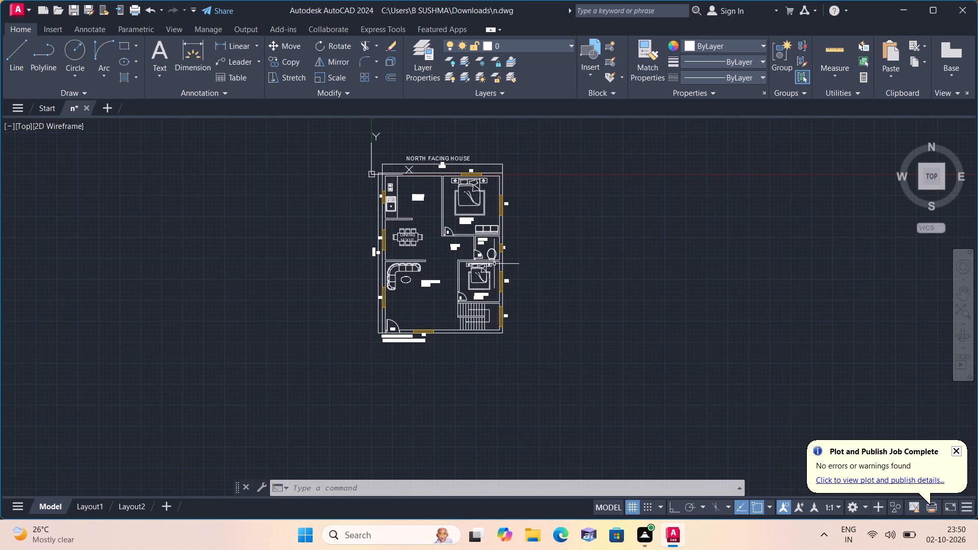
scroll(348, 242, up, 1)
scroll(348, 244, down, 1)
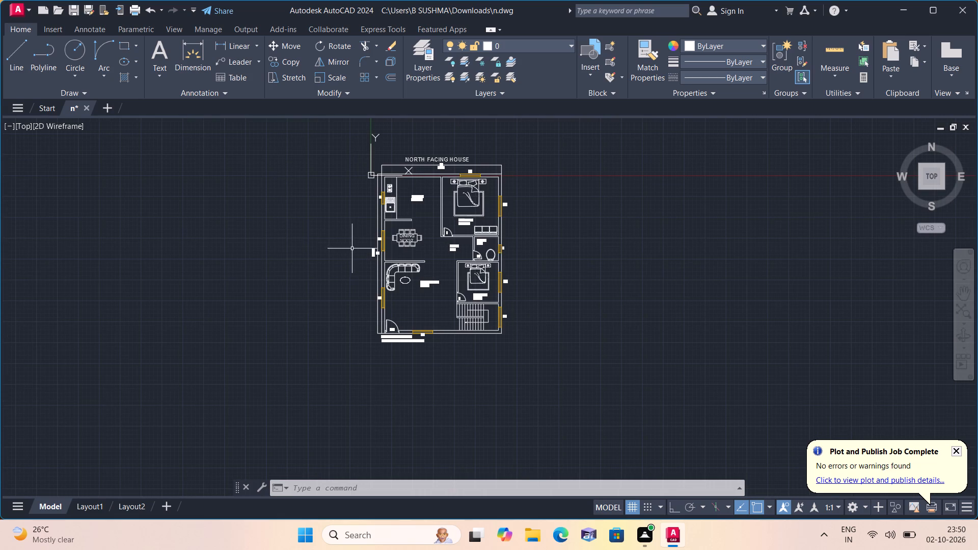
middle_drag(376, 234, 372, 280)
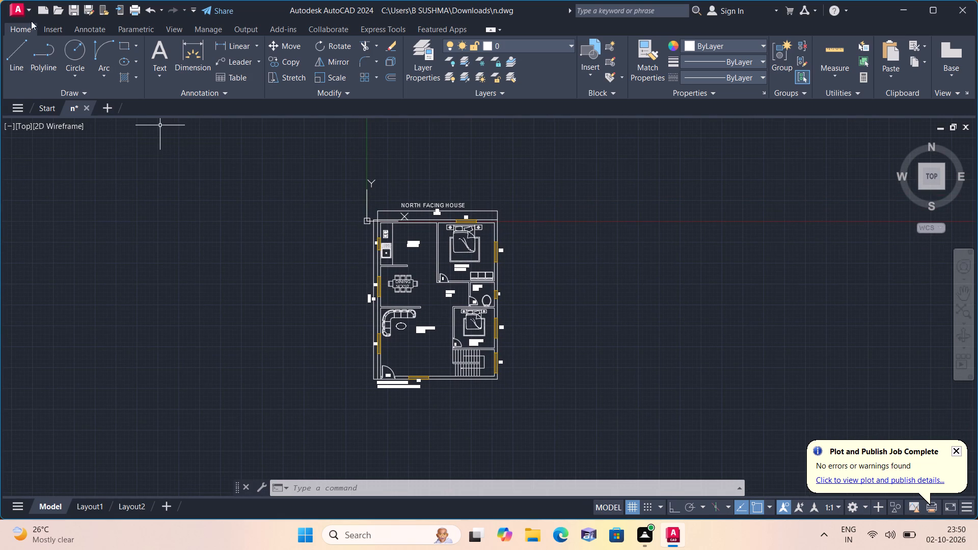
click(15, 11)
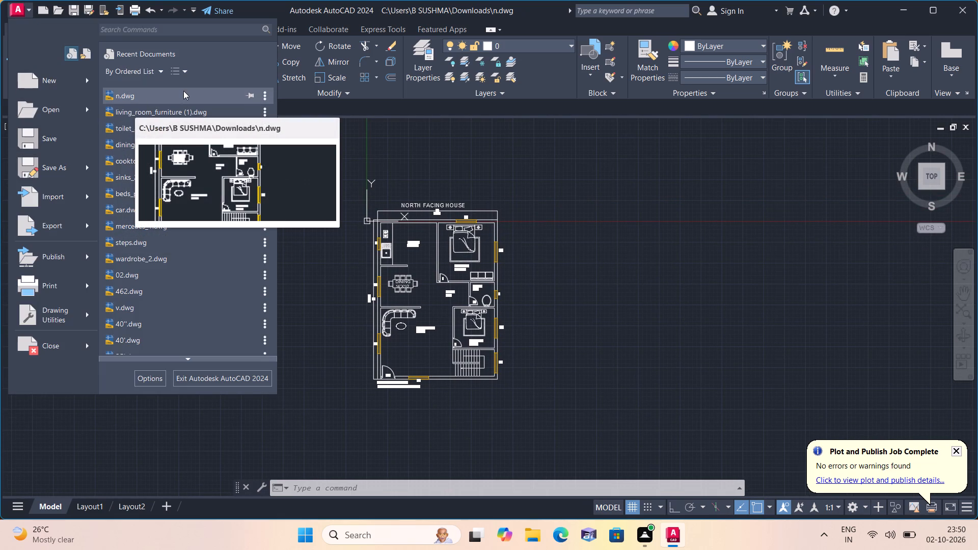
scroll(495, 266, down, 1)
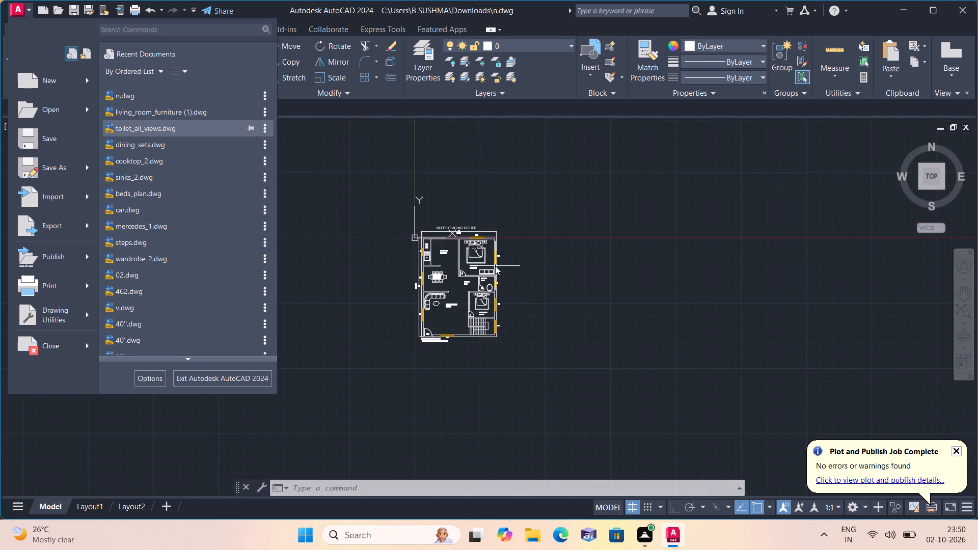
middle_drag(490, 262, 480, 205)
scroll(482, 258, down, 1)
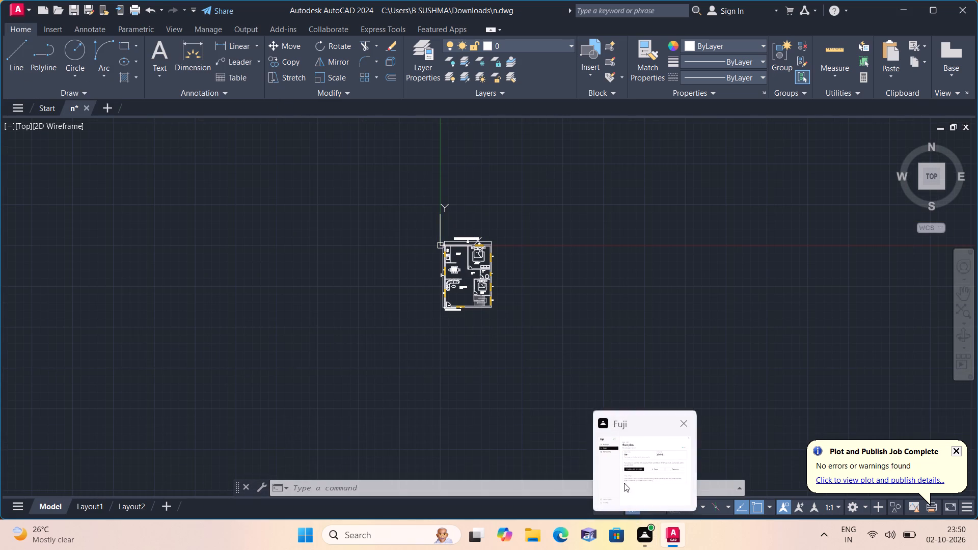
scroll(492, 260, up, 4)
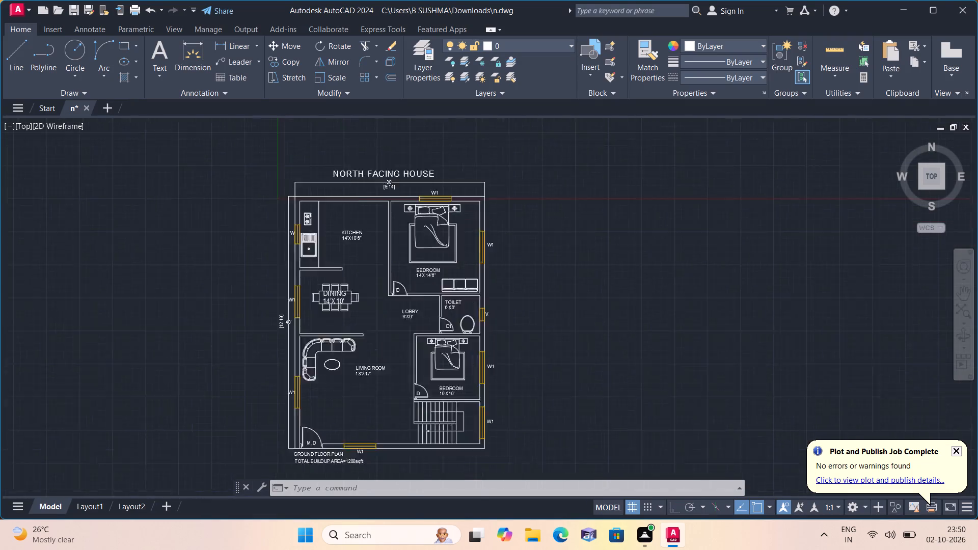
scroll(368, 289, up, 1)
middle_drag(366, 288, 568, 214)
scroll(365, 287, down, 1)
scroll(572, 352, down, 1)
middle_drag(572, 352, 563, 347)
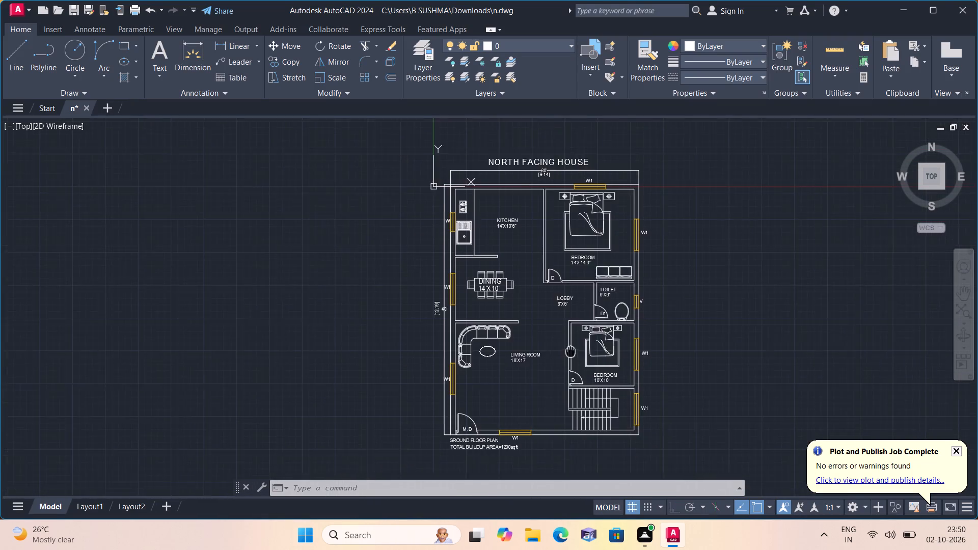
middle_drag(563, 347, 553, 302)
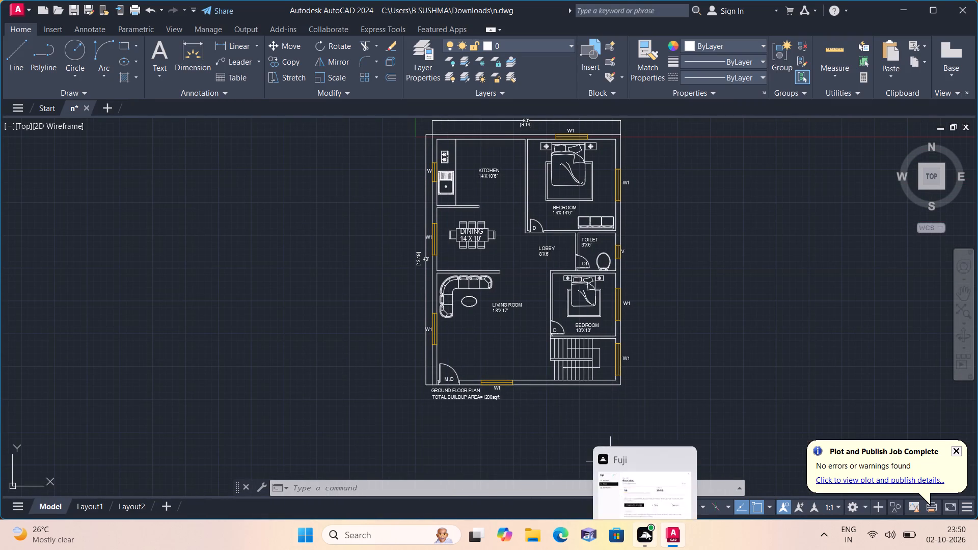
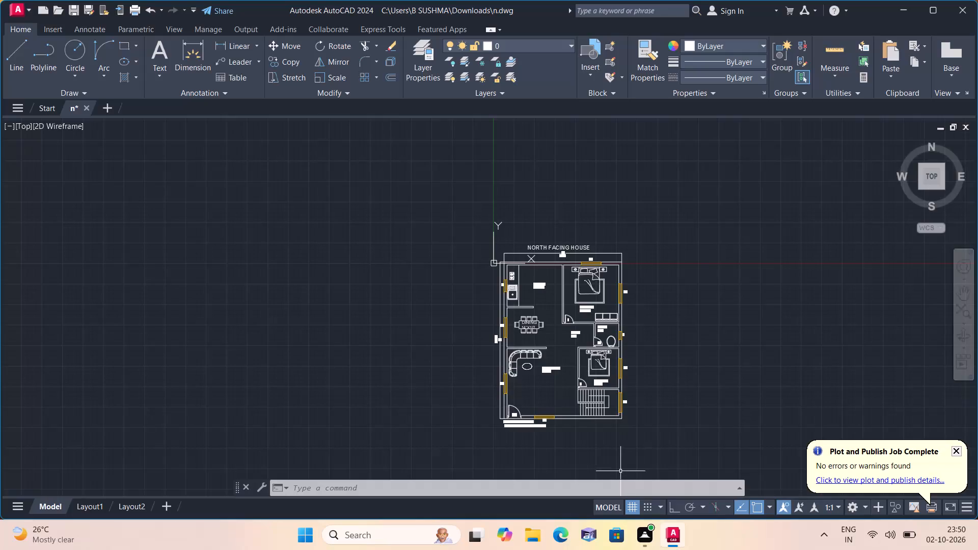
Look over the ground floor plan in model space, from the title and dimensions to the rooms, stairs and area note.
middle_drag(614, 466, 574, 411)
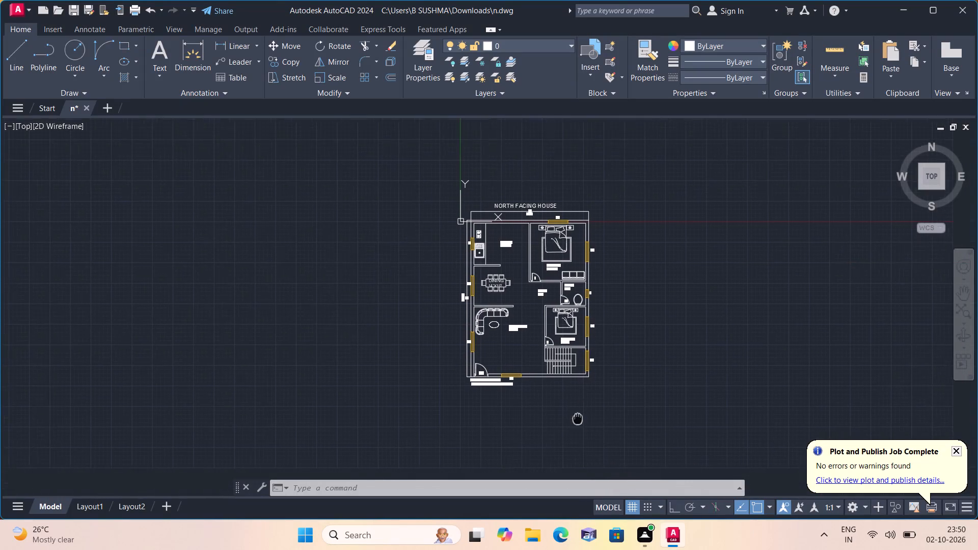
middle_drag(619, 450, 592, 392)
scroll(607, 432, down, 1)
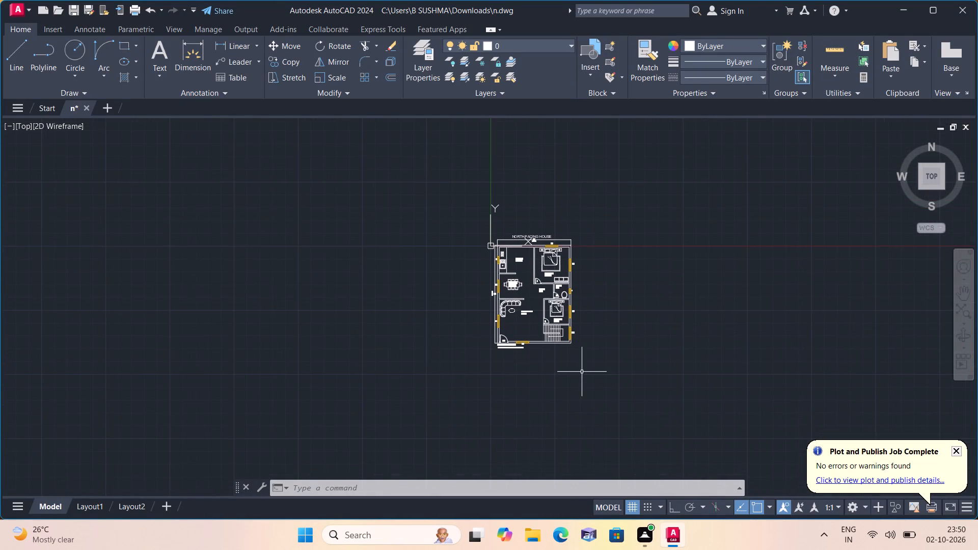
scroll(578, 391, up, 3)
middle_drag(468, 272, 536, 398)
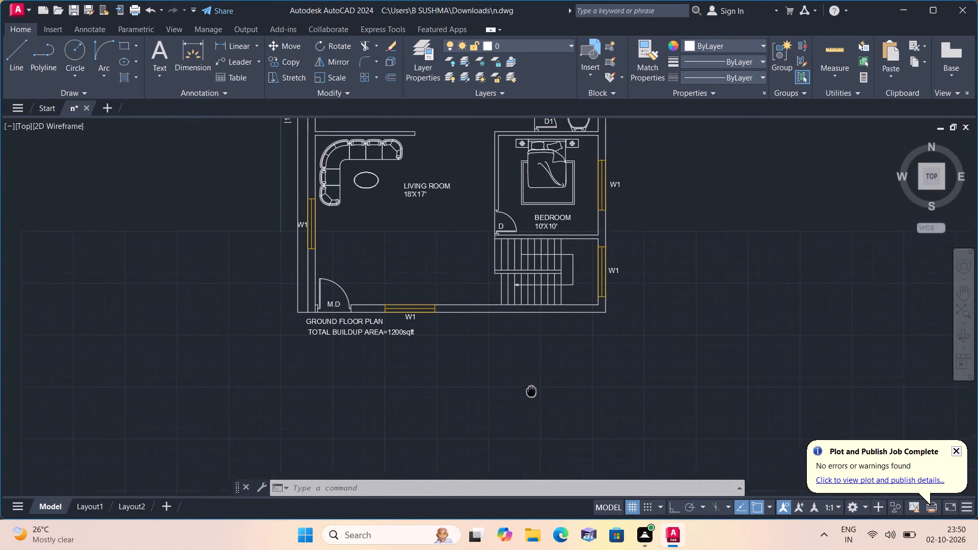
middle_drag(536, 398, 538, 401)
middle_drag(433, 437, 514, 420)
scroll(433, 437, down, 1)
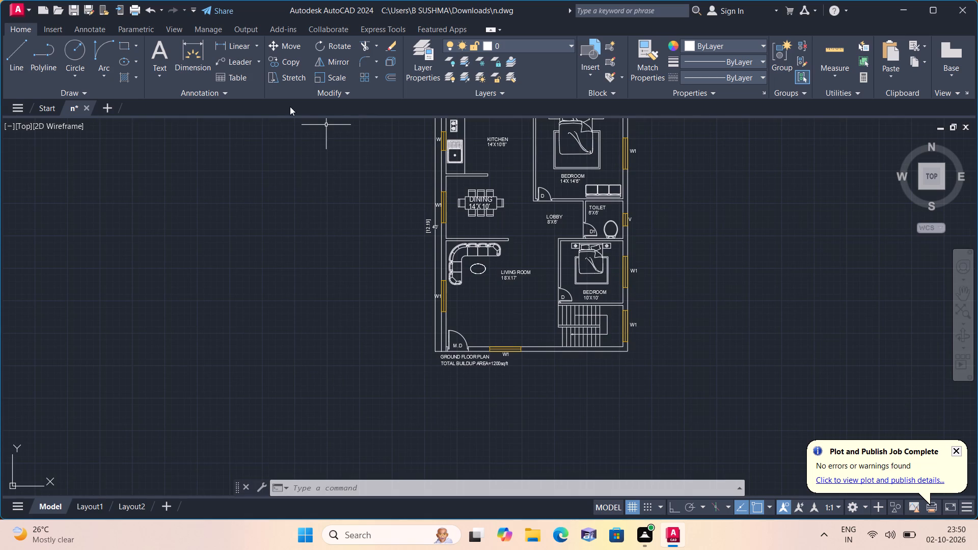
scroll(292, 113, down, 1)
middle_drag(333, 178, 263, 292)
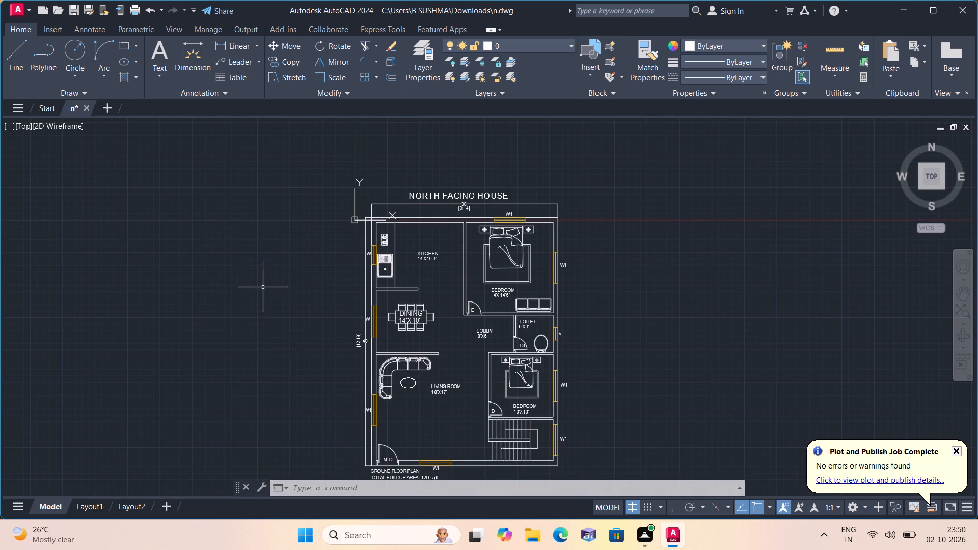
Save the drawing under the new name n1 in the Downloads folder as an AutoCAD 2018 drawing.
click(16, 14)
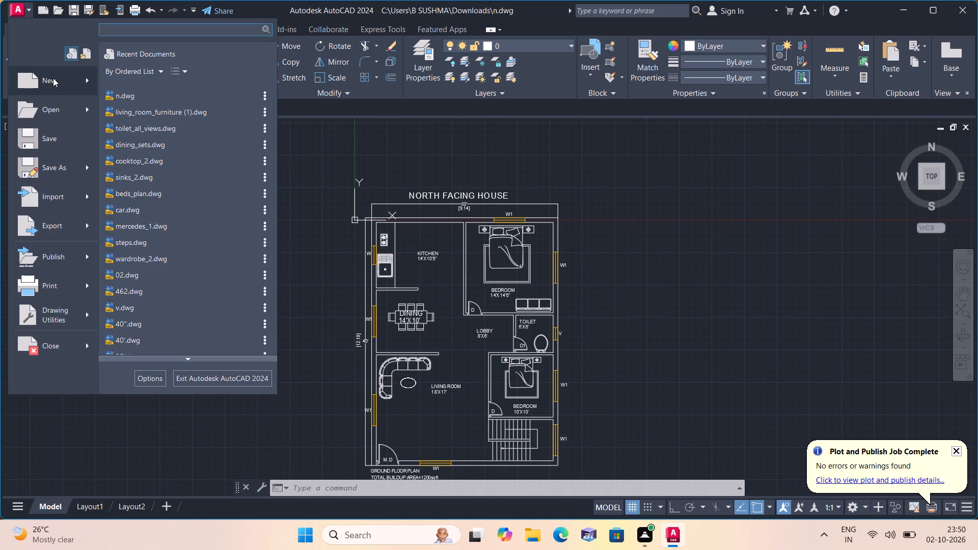
click(65, 169)
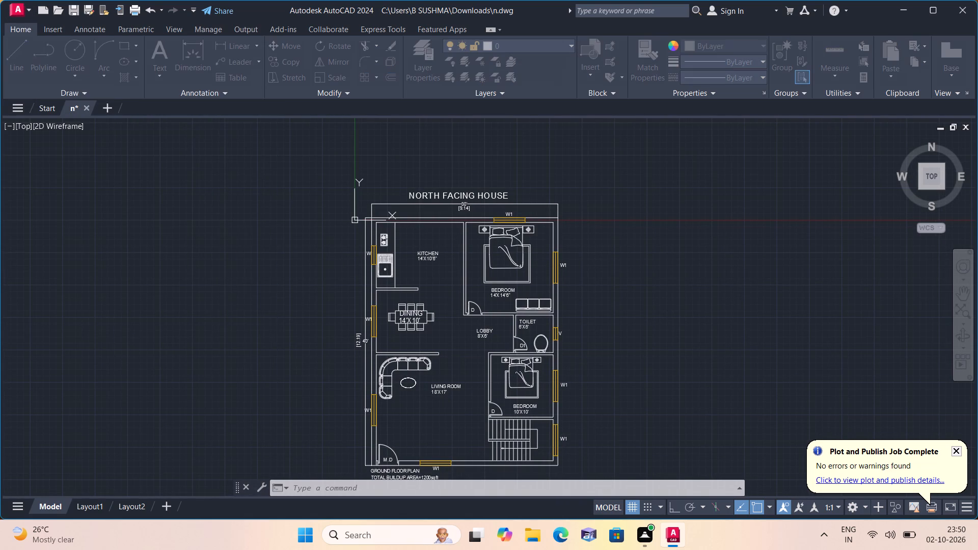
click(426, 386)
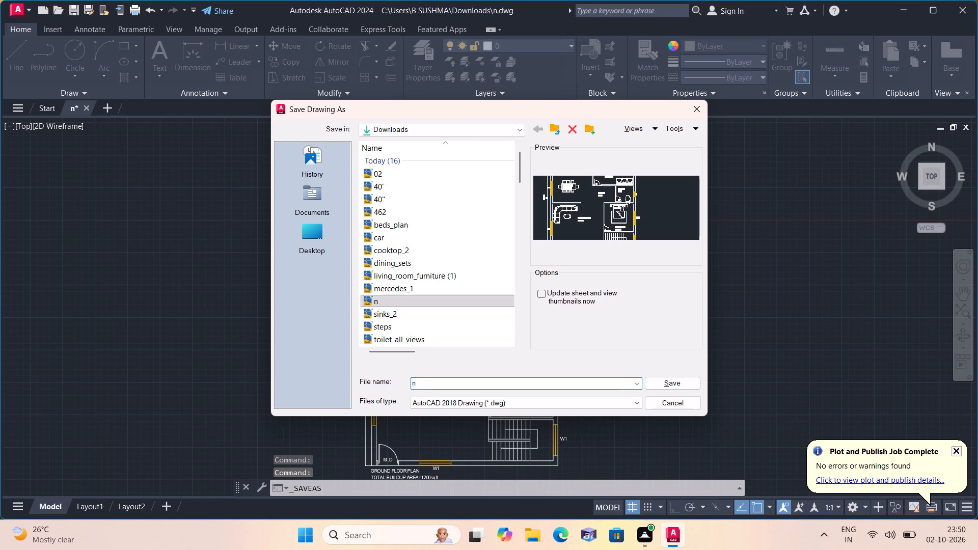
key(1)
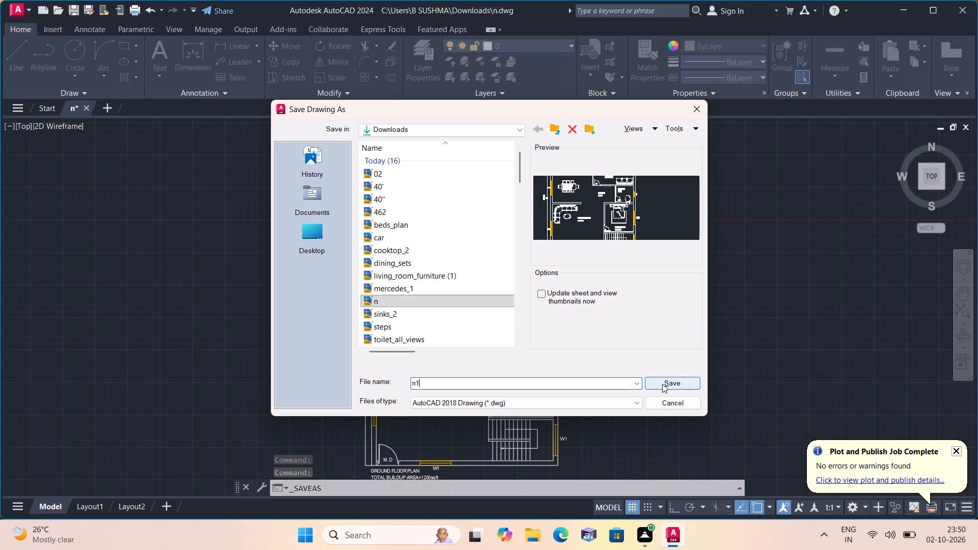
click(662, 384)
Plot the floor plan with DWG To PDF on ISO A4 landscape to n1-Model.pdf in Documents, and dismiss the PDF app chooser.
scroll(655, 378, down, 1)
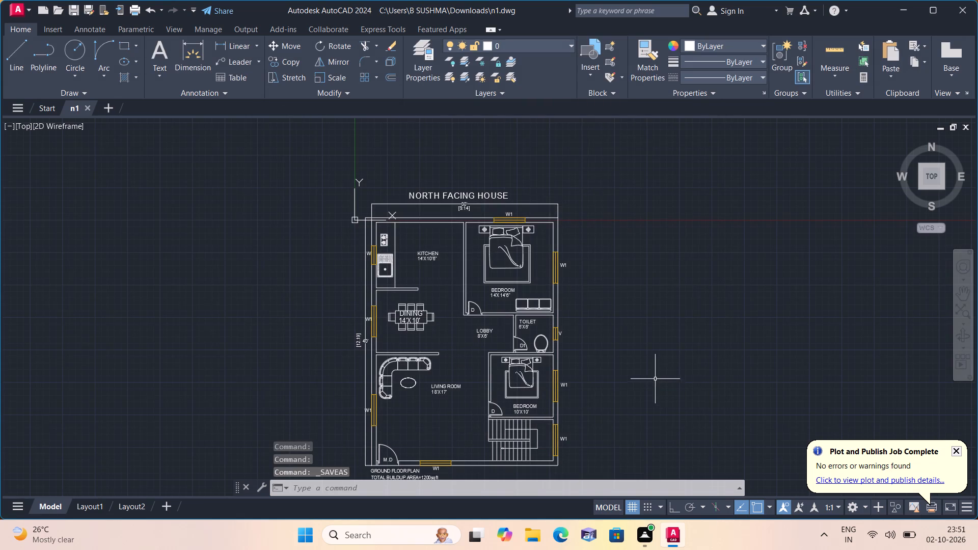
middle_drag(651, 376, 601, 313)
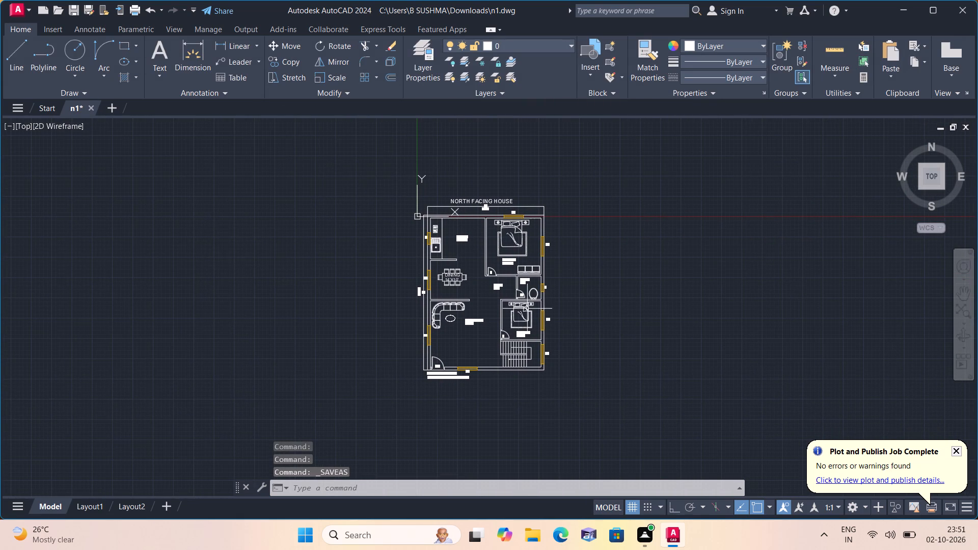
scroll(561, 258, up, 1)
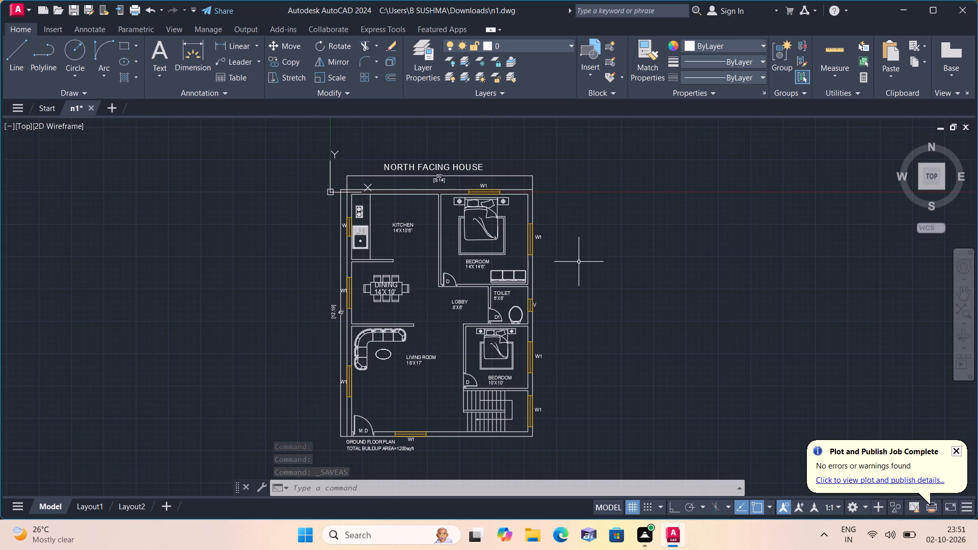
text(plot)
key(space)
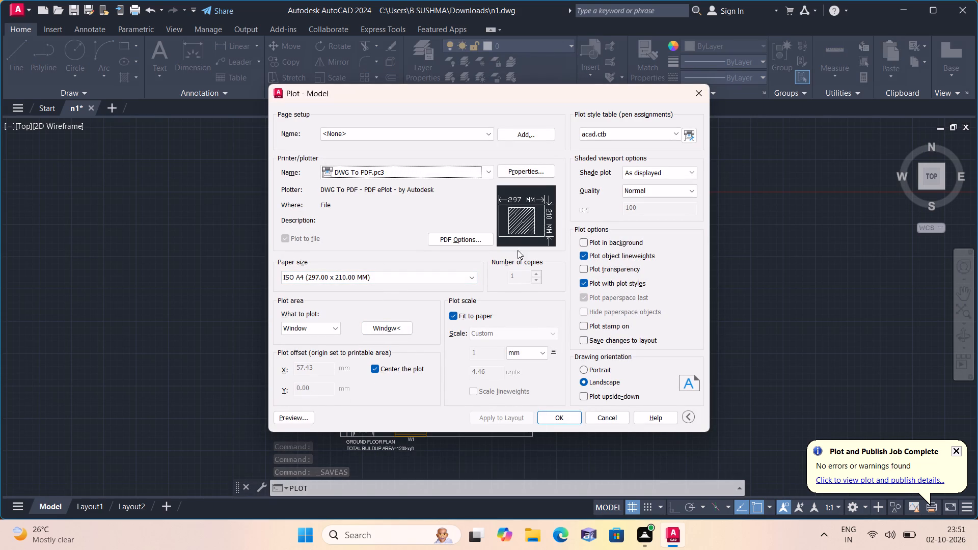
click(564, 418)
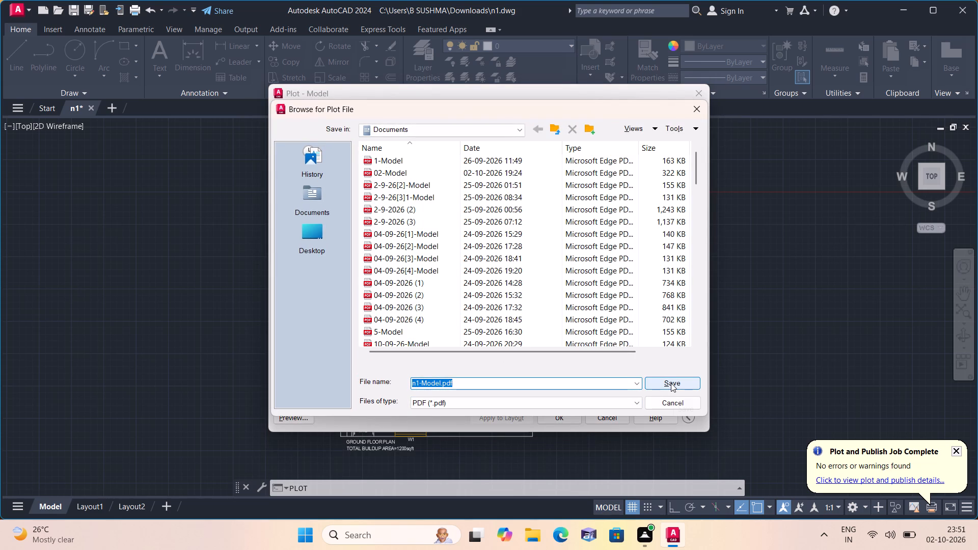
click(671, 383)
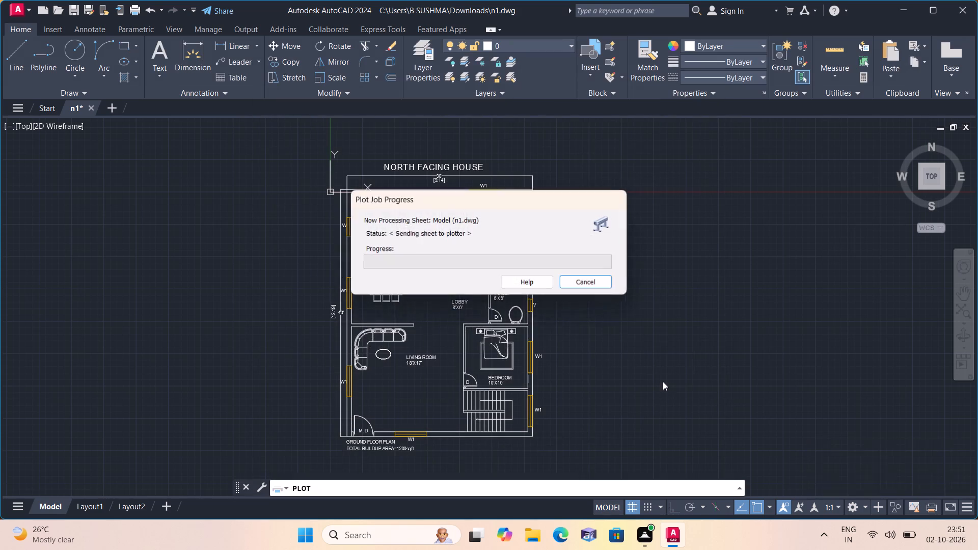
scroll(606, 346, down, 1)
scroll(606, 346, up, 1)
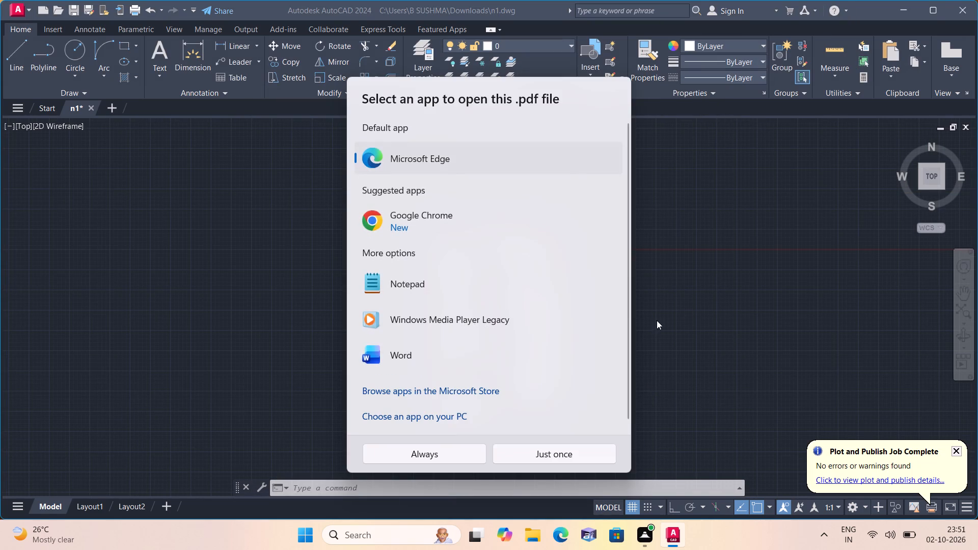
click(685, 309)
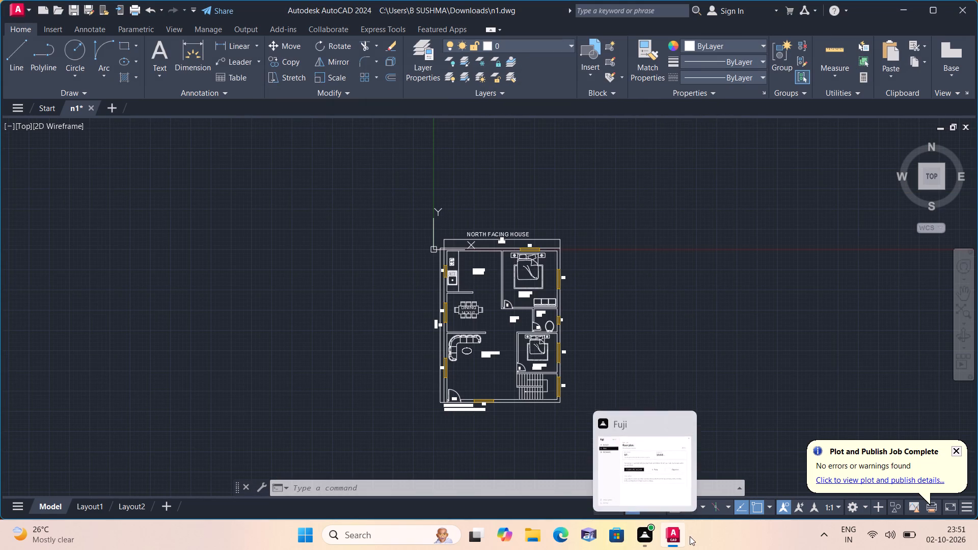
Examine the plan's main door, ground floor title and build-up area note, living room, bedrooms, toilet and dining area.
scroll(646, 406, up, 2)
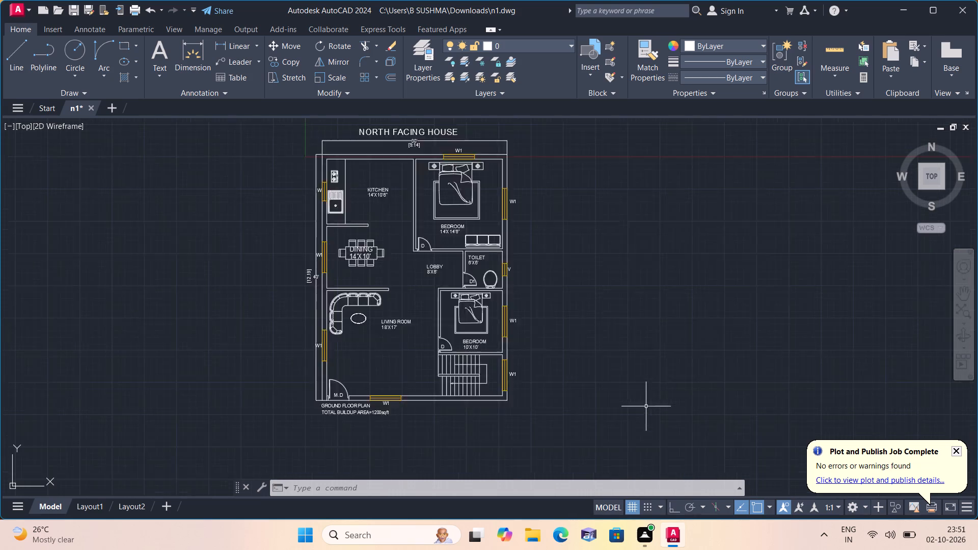
scroll(649, 466, down, 2)
scroll(589, 415, up, 1)
middle_drag(443, 474, 438, 471)
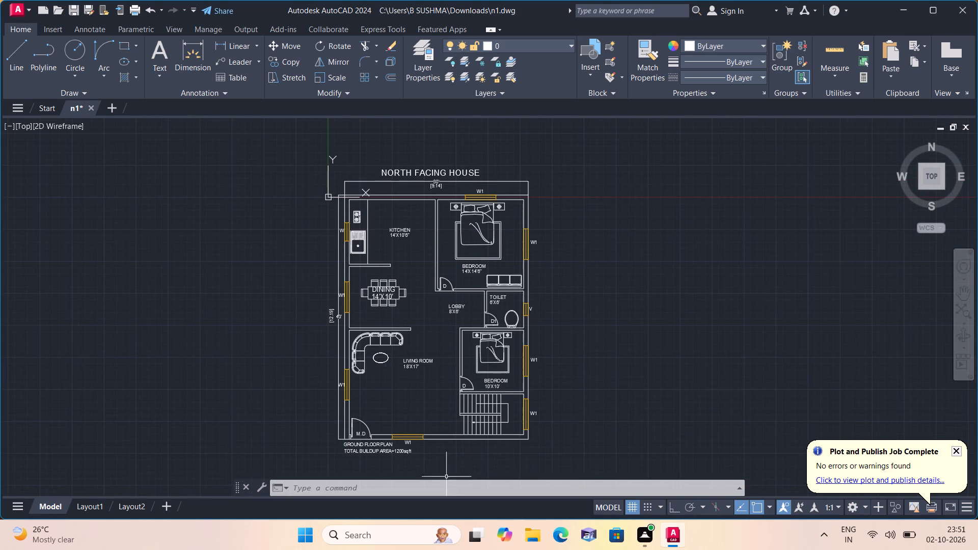
middle_drag(438, 471, 443, 403)
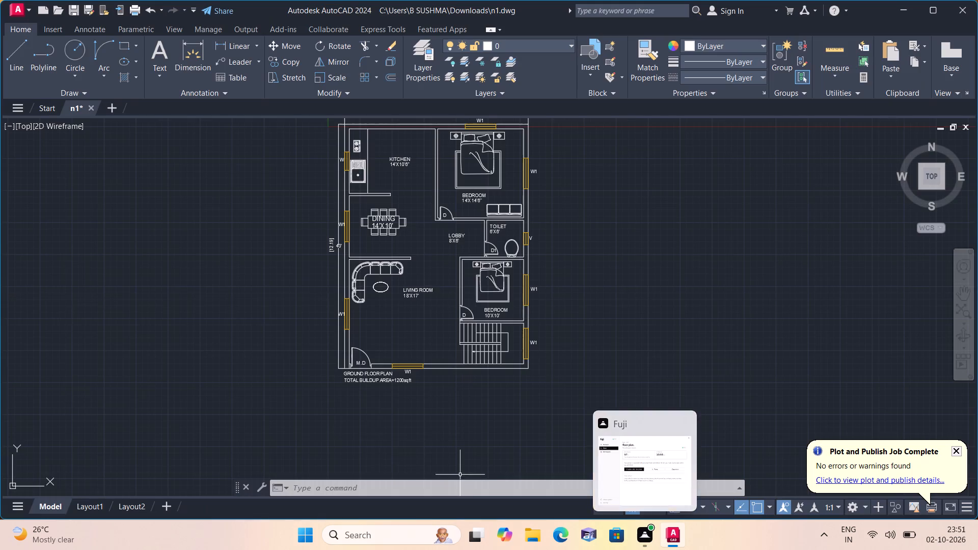
scroll(322, 368, up, 1)
scroll(322, 368, down, 1)
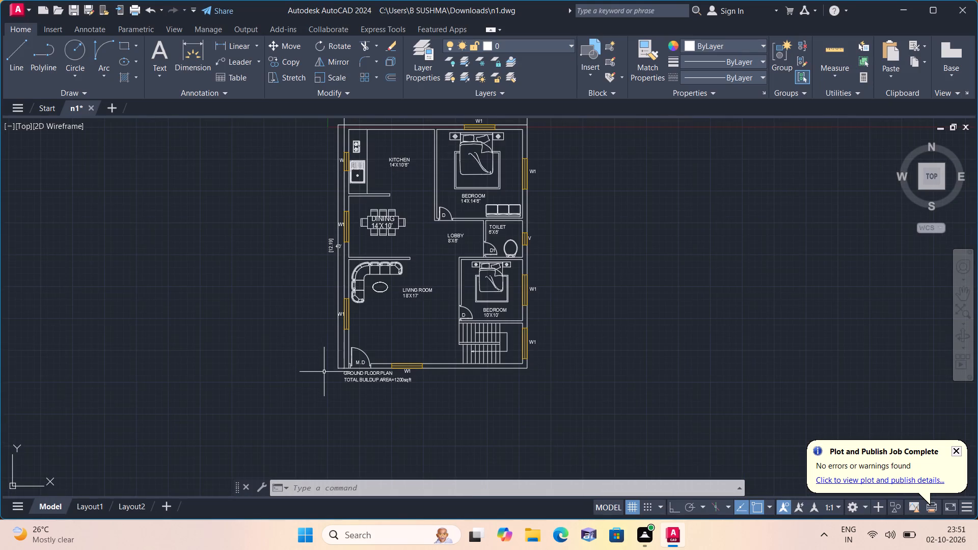
scroll(325, 387, up, 2)
scroll(325, 387, down, 1)
scroll(325, 387, up, 1)
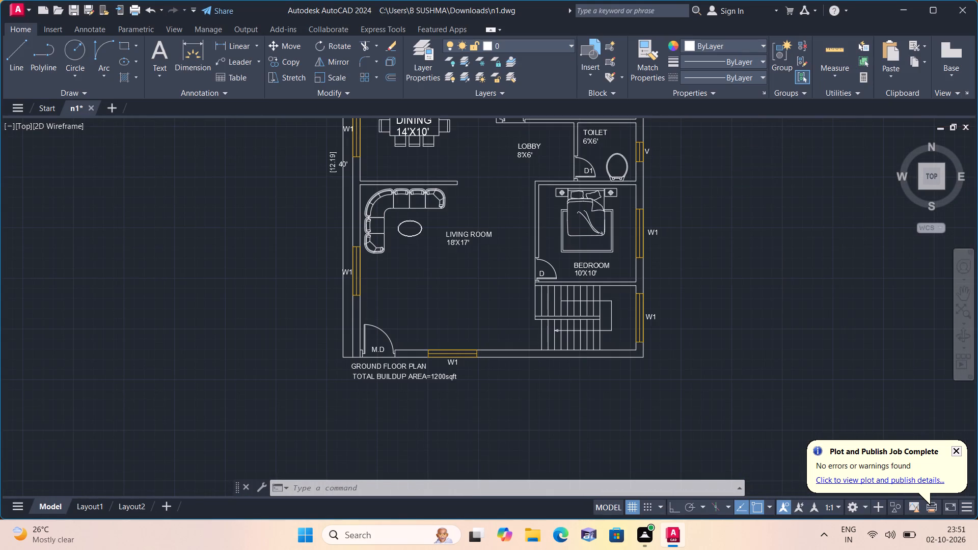
scroll(325, 387, up, 1)
scroll(325, 387, down, 1)
scroll(325, 387, up, 1)
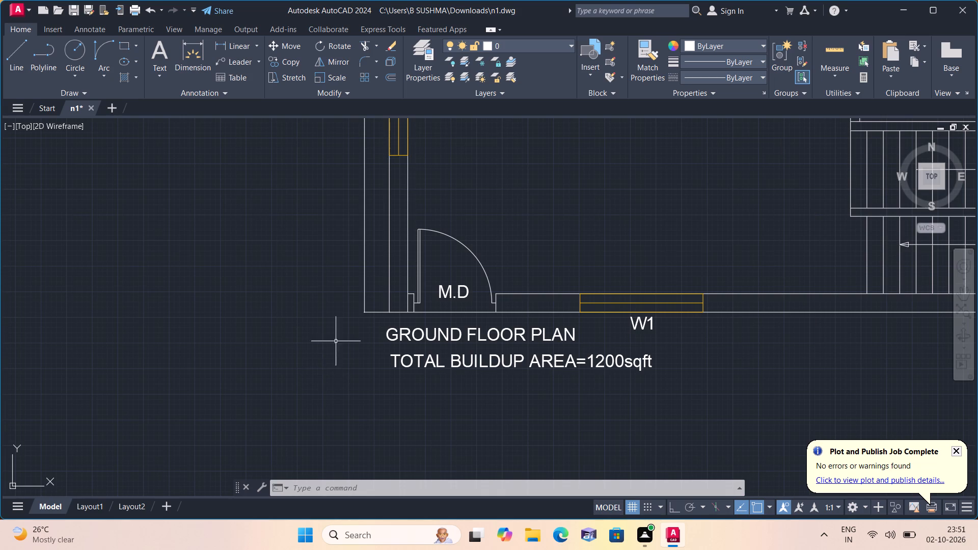
middle_drag(383, 332, 278, 441)
middle_drag(421, 332, 367, 441)
scroll(420, 332, down, 1)
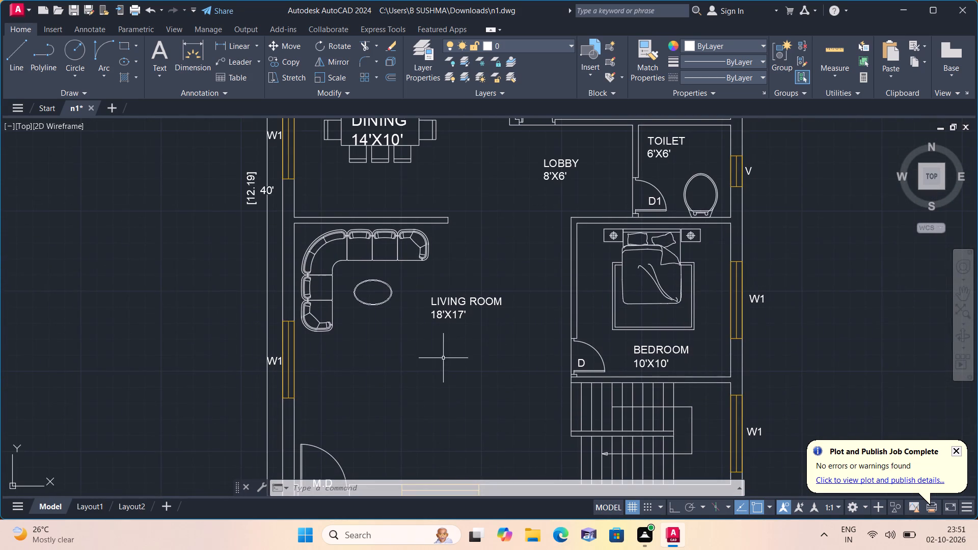
middle_drag(442, 356, 403, 417)
scroll(440, 372, down, 2)
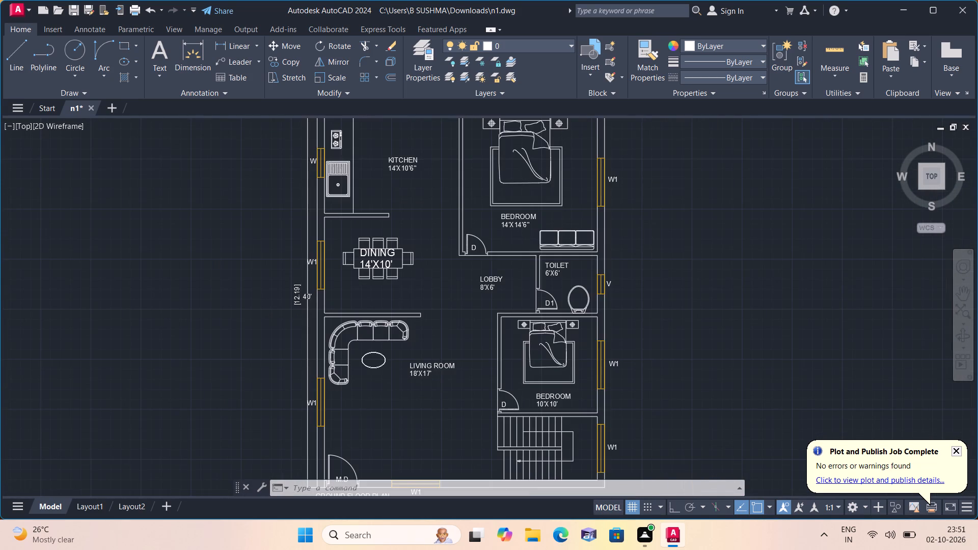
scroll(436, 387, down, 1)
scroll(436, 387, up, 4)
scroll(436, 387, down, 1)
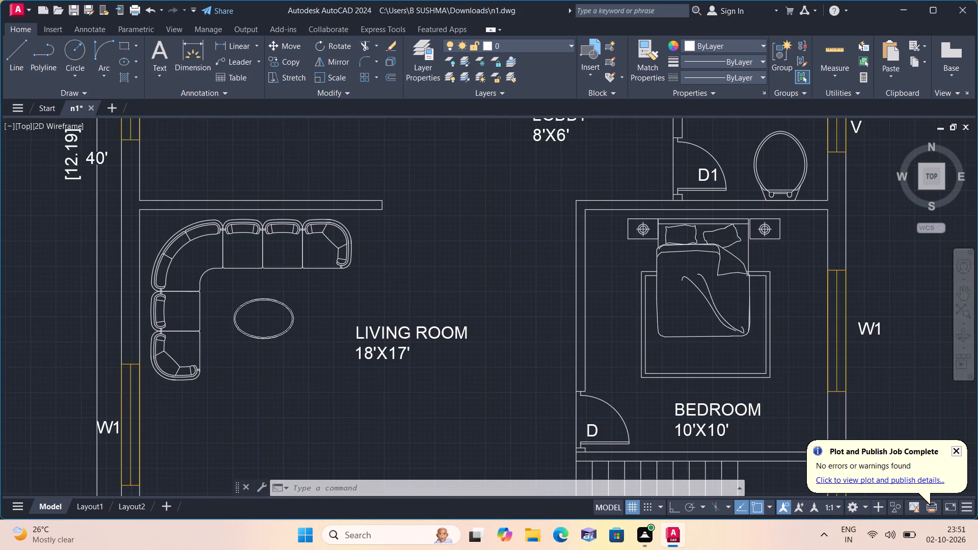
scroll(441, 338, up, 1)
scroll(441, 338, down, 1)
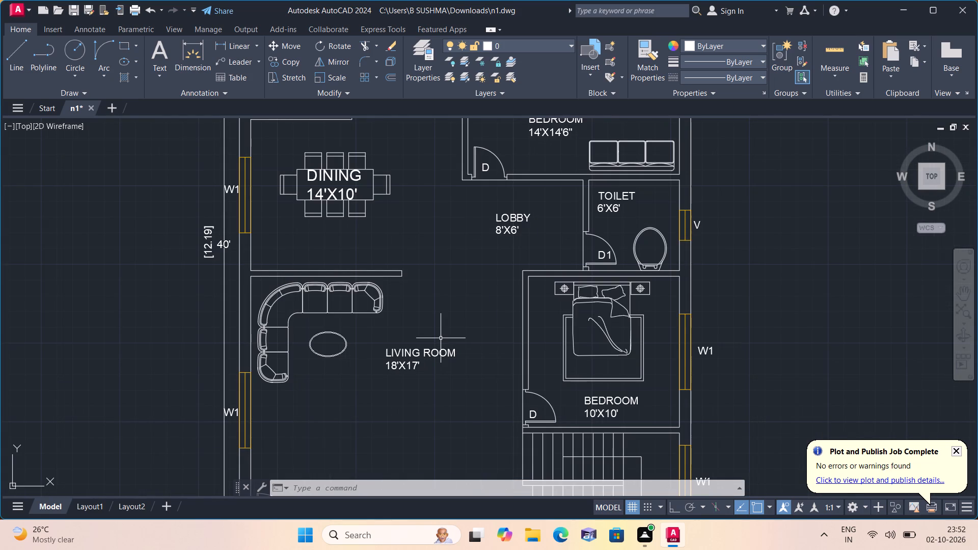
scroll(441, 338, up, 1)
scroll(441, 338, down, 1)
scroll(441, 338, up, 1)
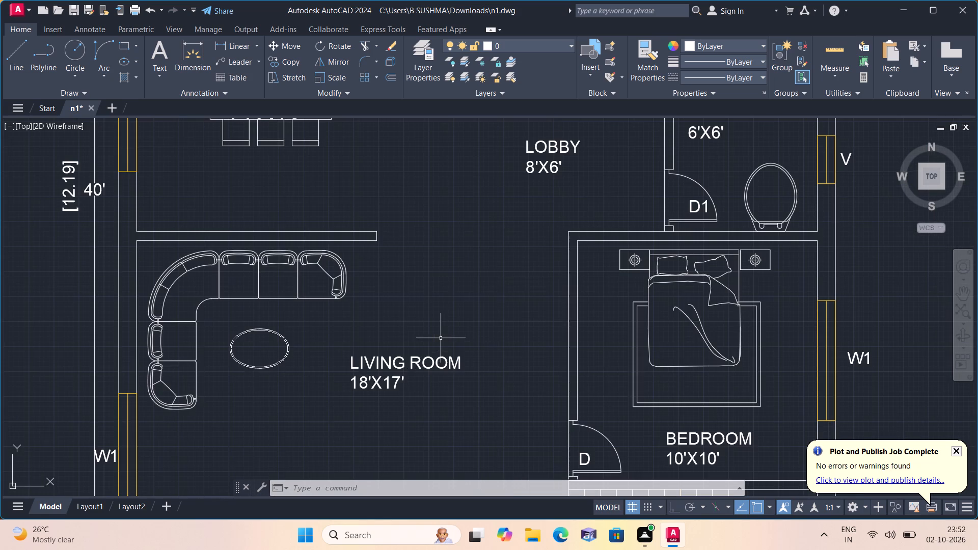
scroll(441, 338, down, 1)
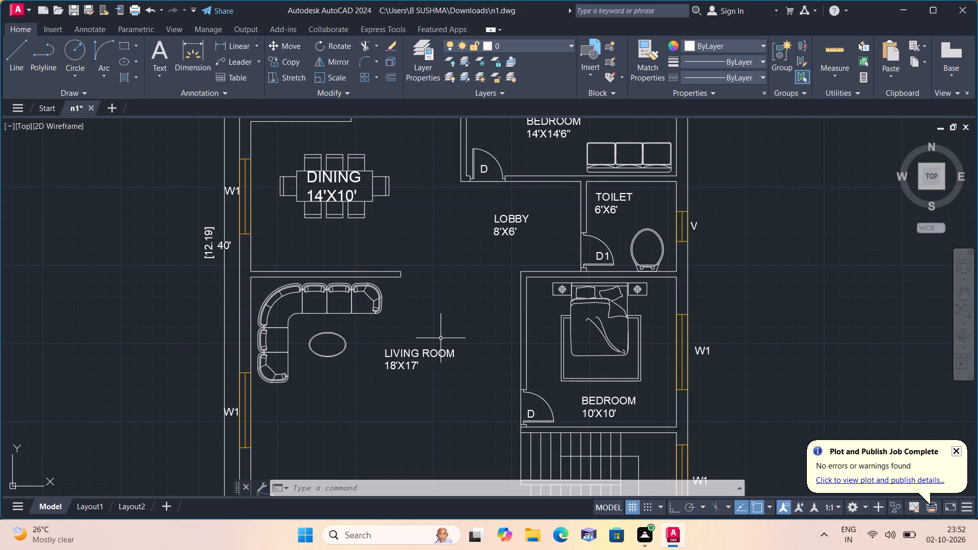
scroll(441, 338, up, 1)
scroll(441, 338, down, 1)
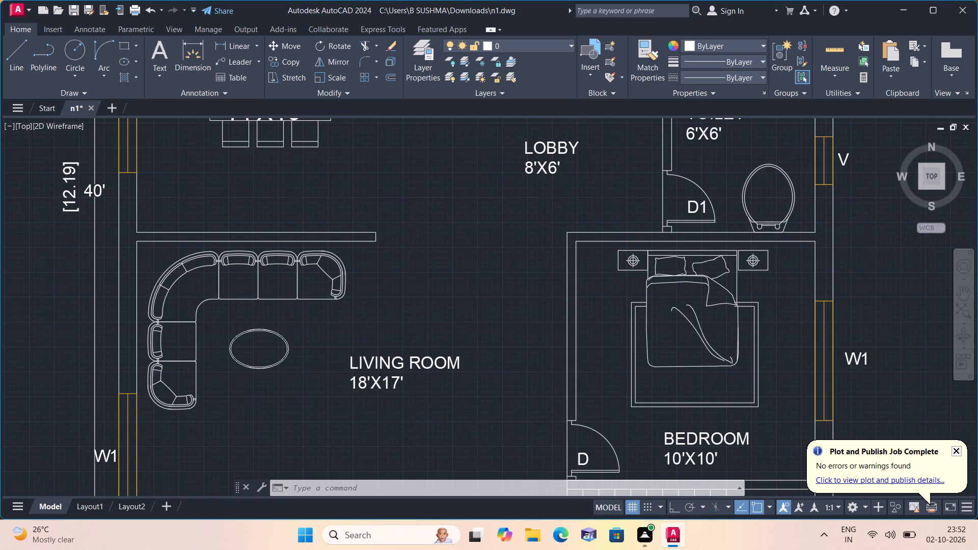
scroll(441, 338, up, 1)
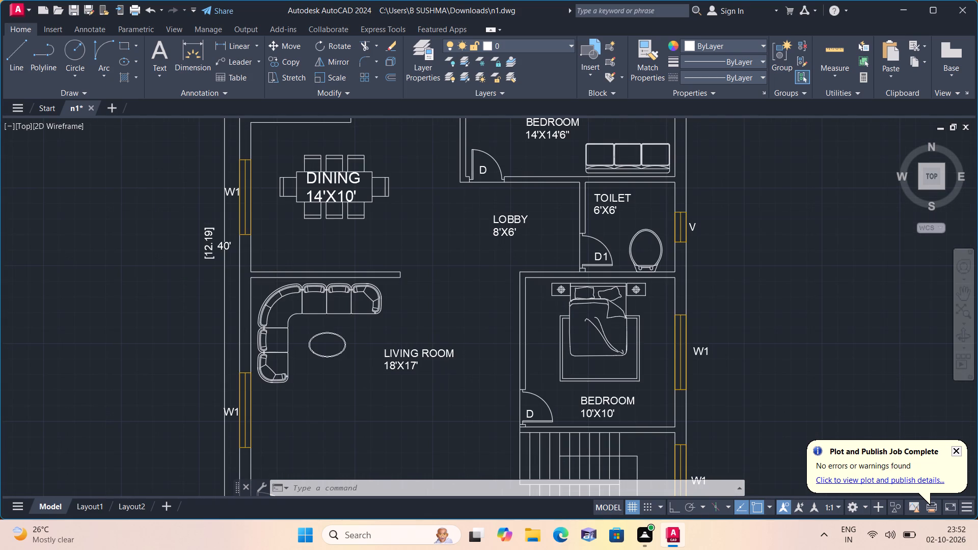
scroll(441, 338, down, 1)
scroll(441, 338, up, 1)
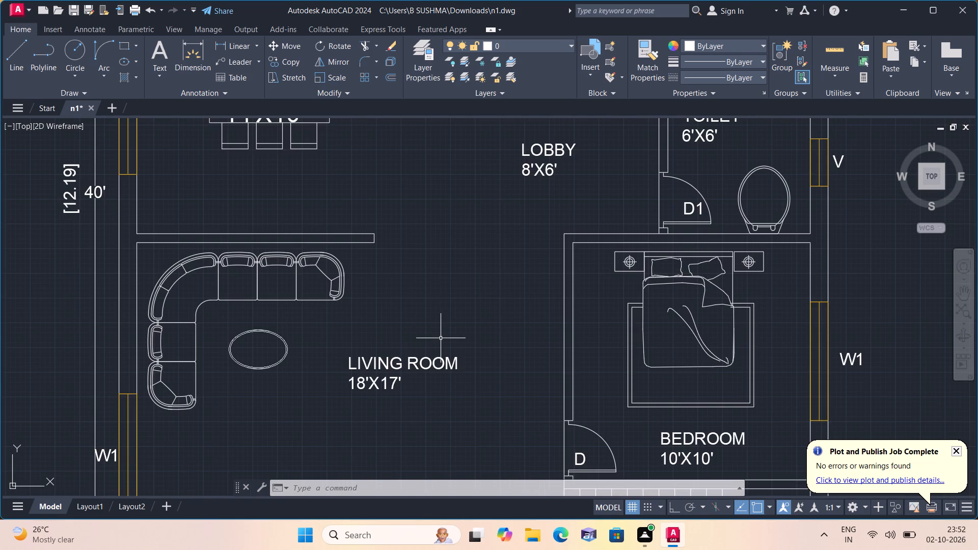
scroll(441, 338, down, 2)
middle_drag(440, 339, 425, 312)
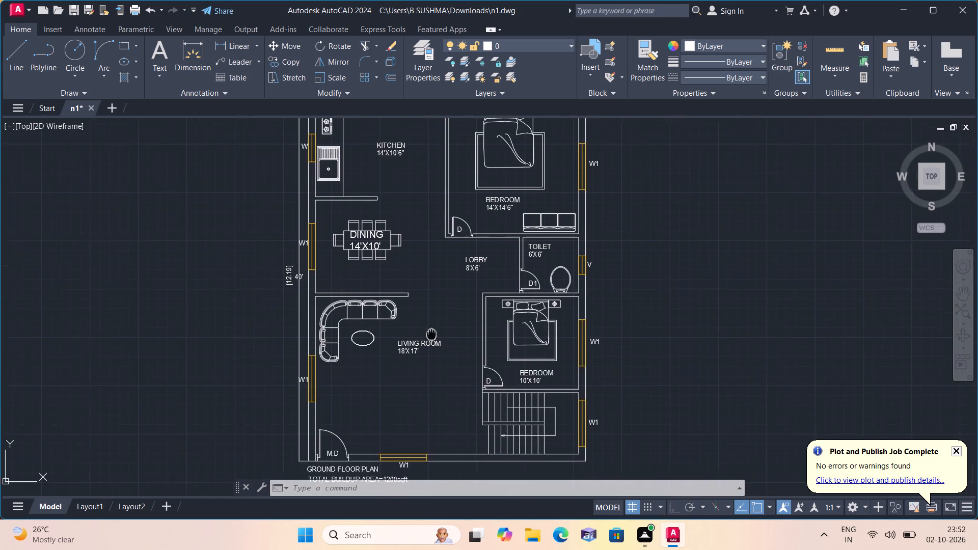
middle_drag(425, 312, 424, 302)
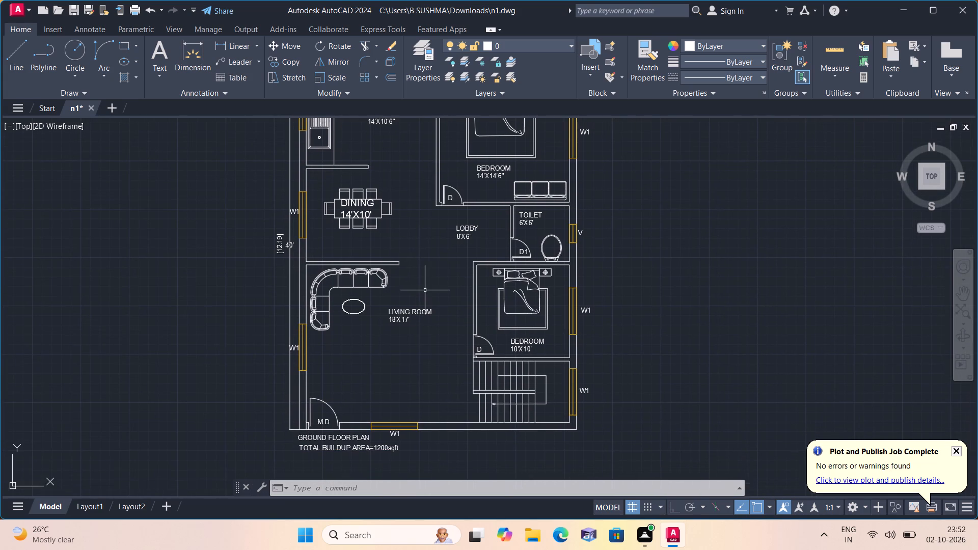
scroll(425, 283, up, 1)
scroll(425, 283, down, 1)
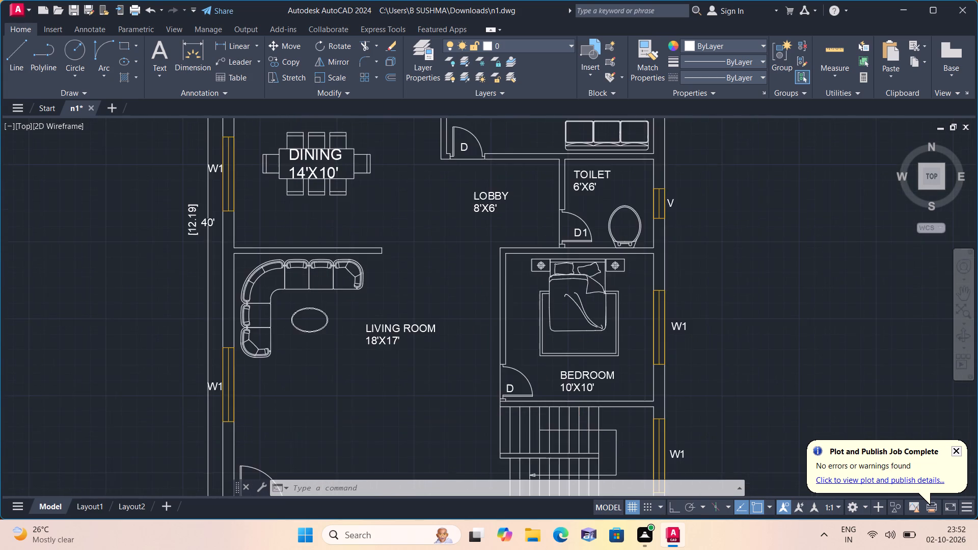
Examine the living room furniture and label together with the adjoining lobby, toilet and 10'X10' bedroom.
scroll(425, 283, up, 1)
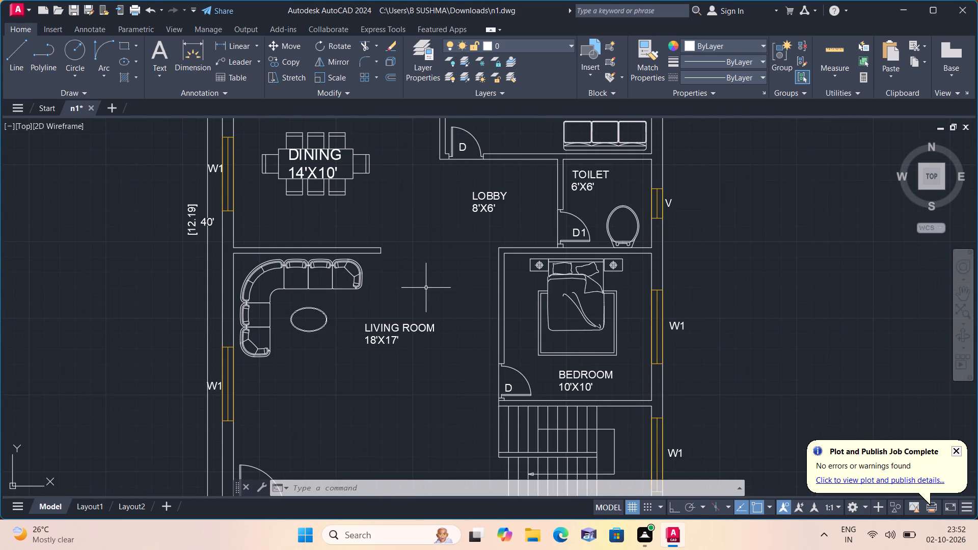
scroll(426, 288, up, 1)
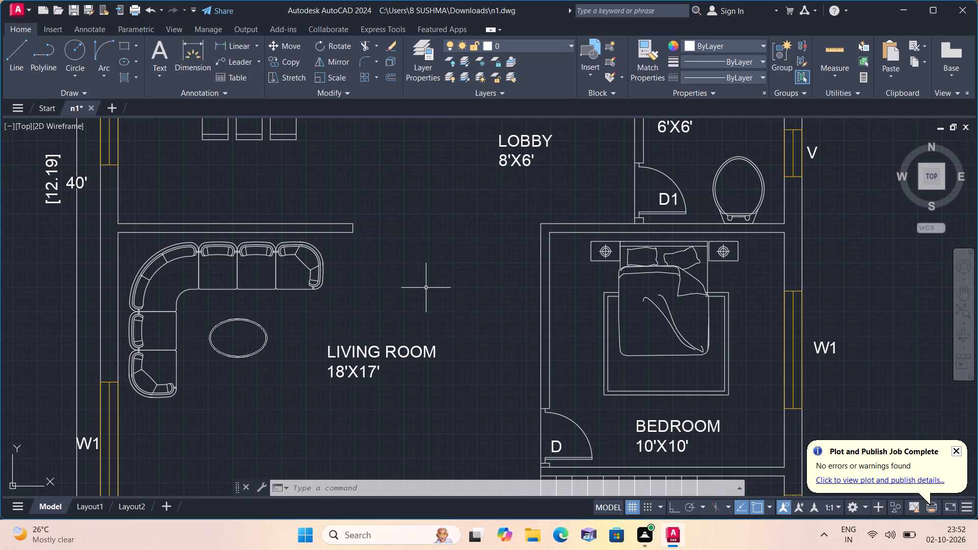
scroll(426, 288, down, 1)
scroll(426, 288, up, 1)
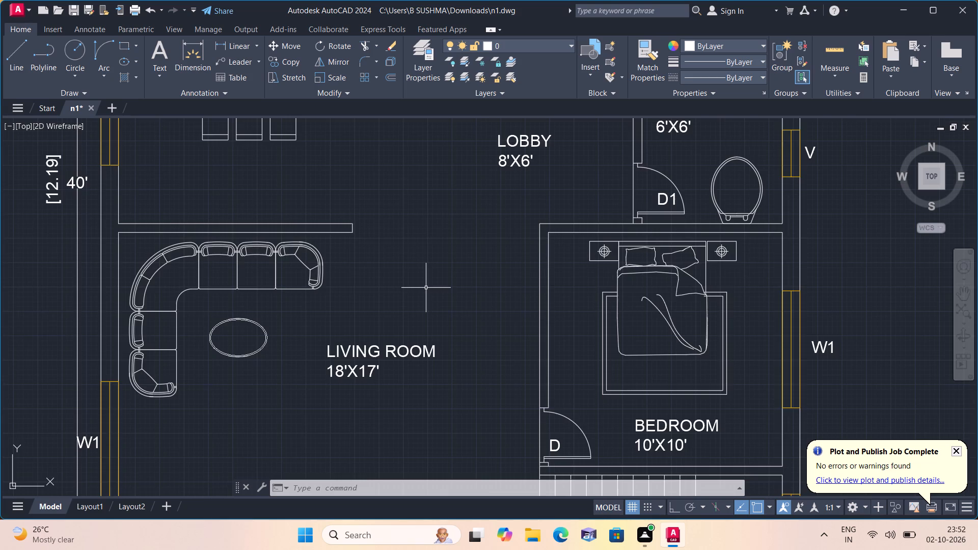
scroll(426, 288, down, 1)
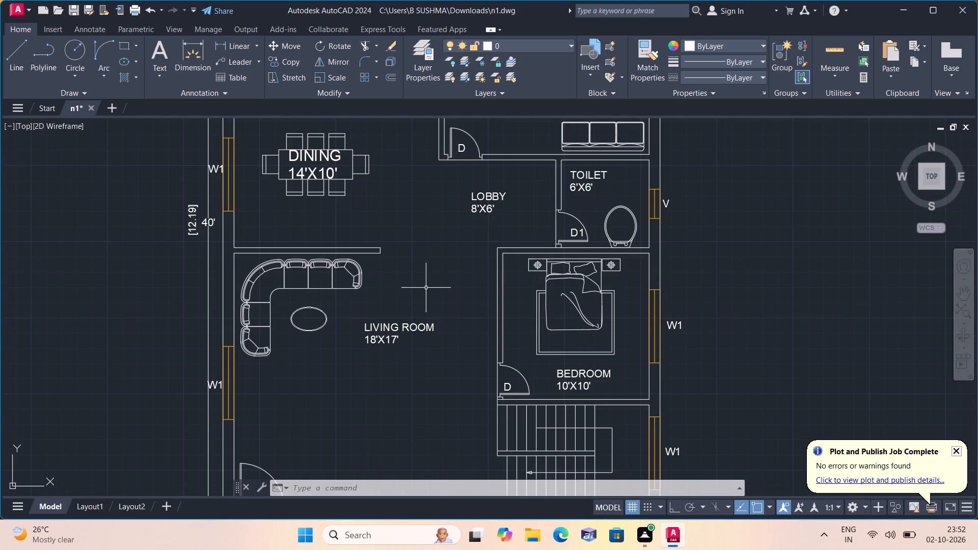
scroll(426, 288, up, 1)
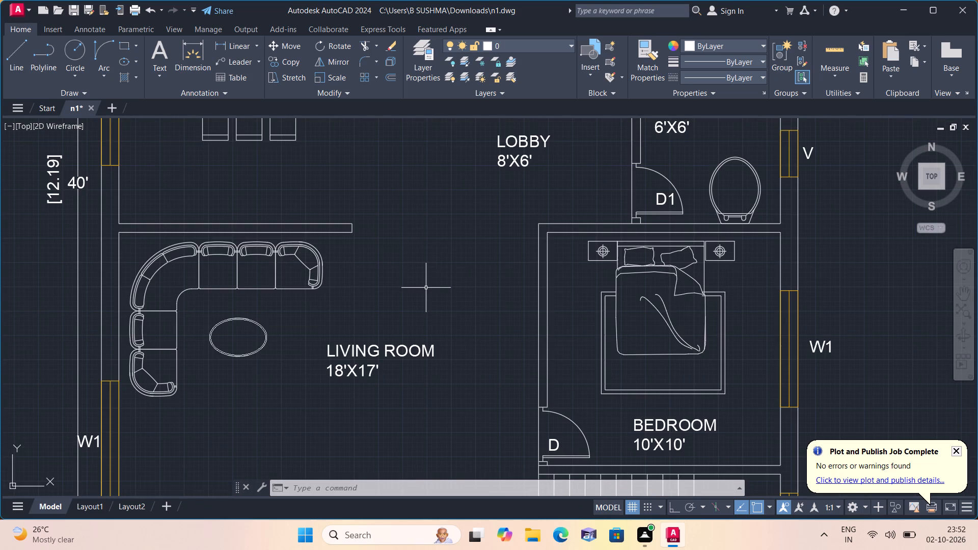
scroll(426, 288, up, 2)
scroll(426, 288, down, 1)
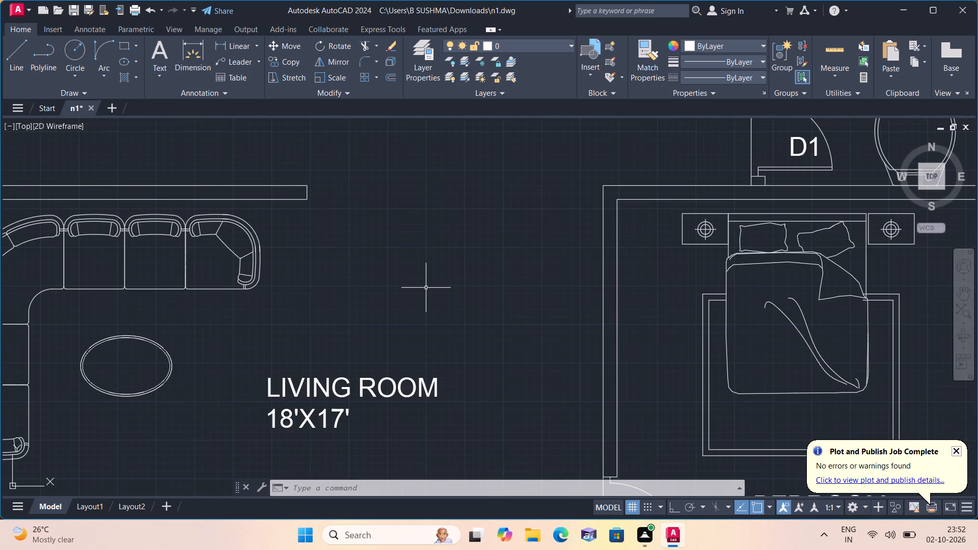
scroll(426, 288, down, 1)
scroll(426, 288, up, 1)
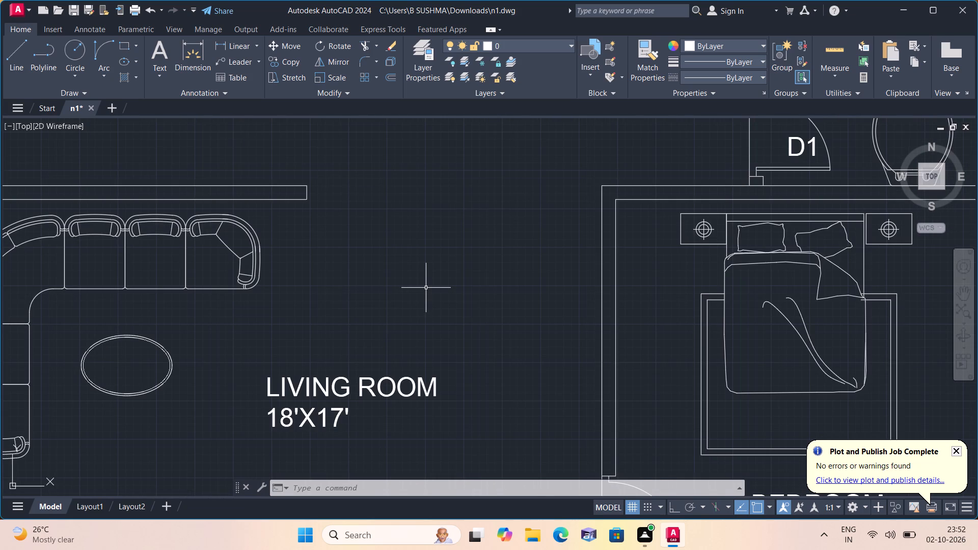
scroll(426, 288, down, 1)
scroll(450, 325, down, 1)
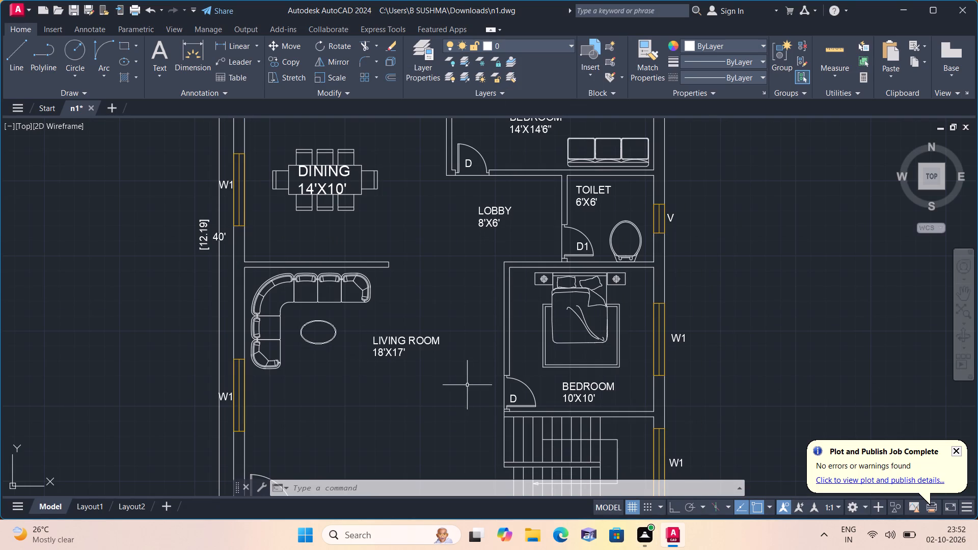
scroll(468, 363, up, 1)
scroll(468, 363, down, 1)
scroll(468, 363, up, 1)
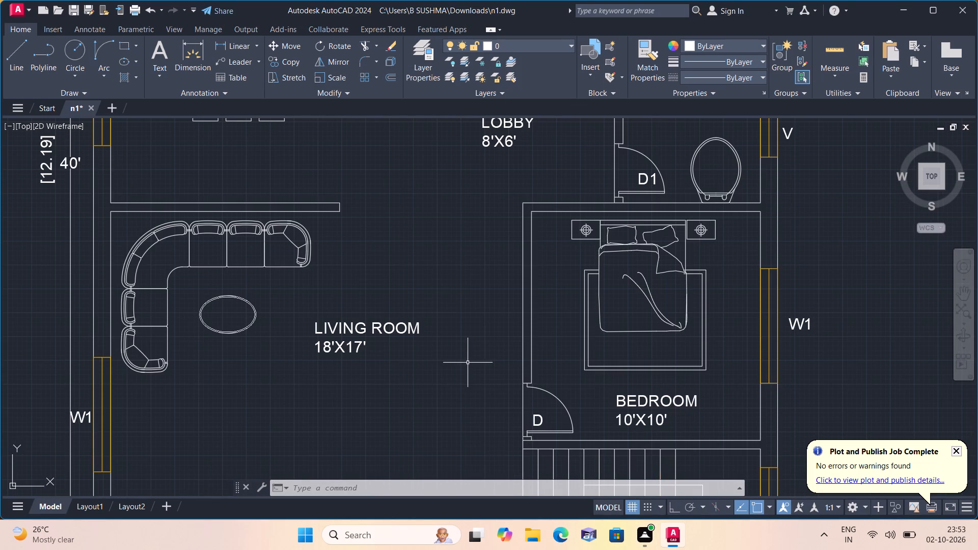
scroll(468, 363, up, 1)
scroll(468, 363, down, 1)
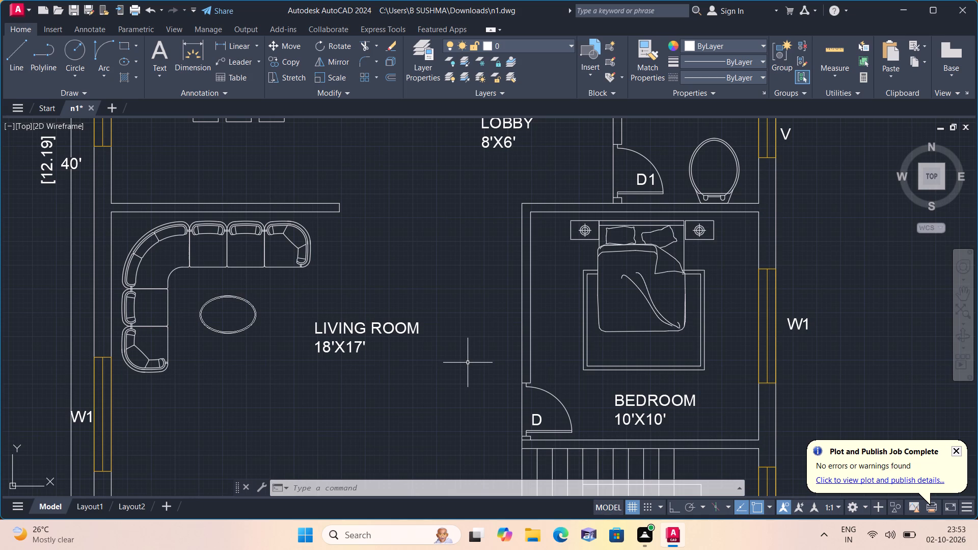
scroll(468, 363, down, 1)
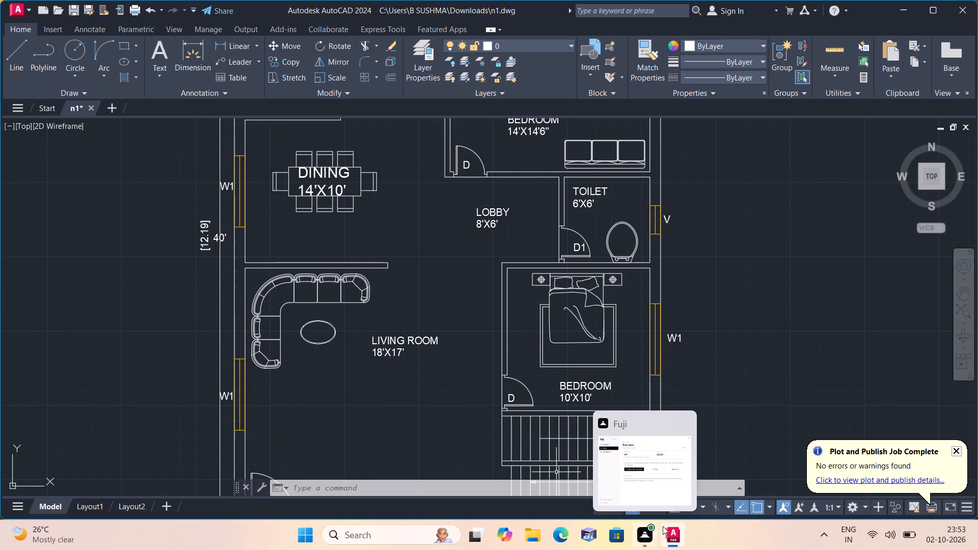
Examine the 10'X10' bedroom with its bed, door D and window W1, and the adjacent toilet and stairs.
scroll(673, 342, down, 1)
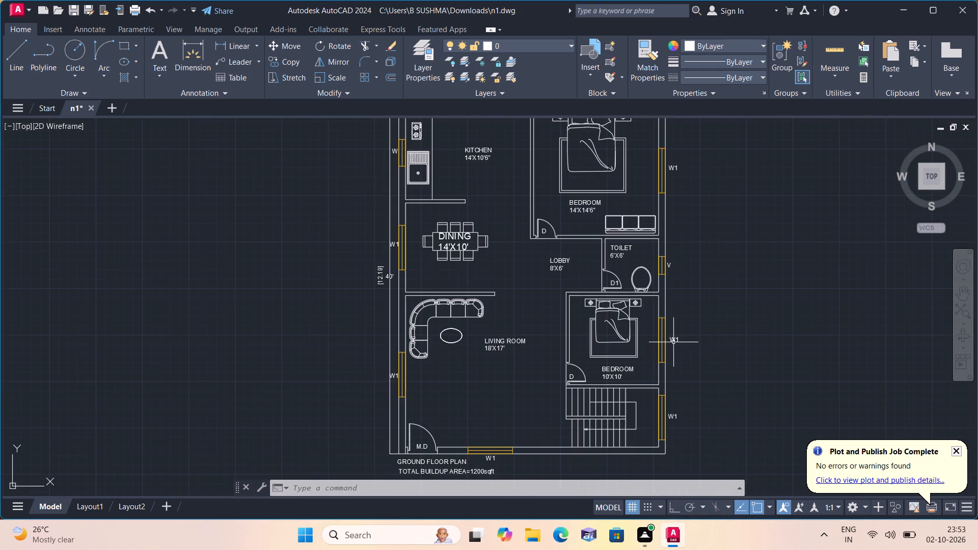
scroll(673, 342, up, 2)
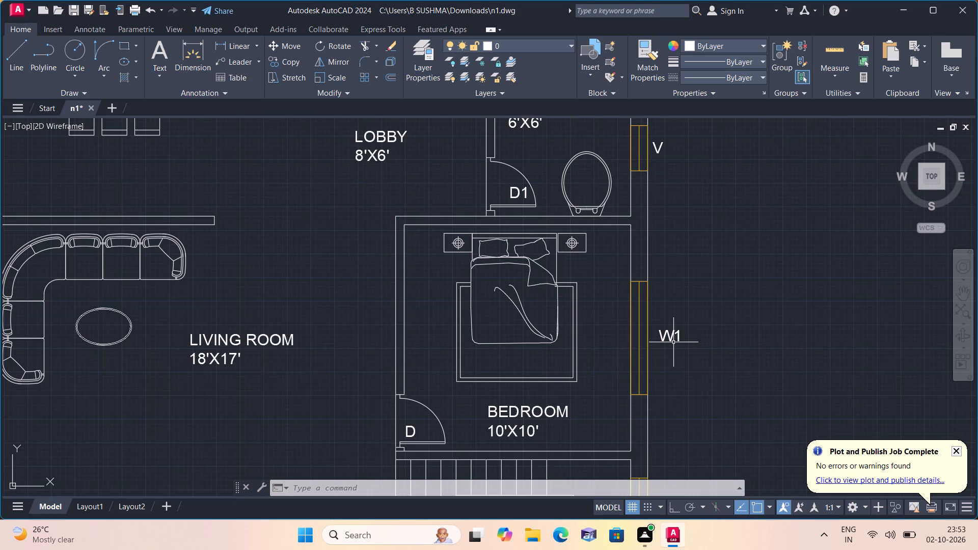
scroll(673, 342, up, 1)
scroll(671, 345, down, 2)
middle_drag(643, 345, 611, 314)
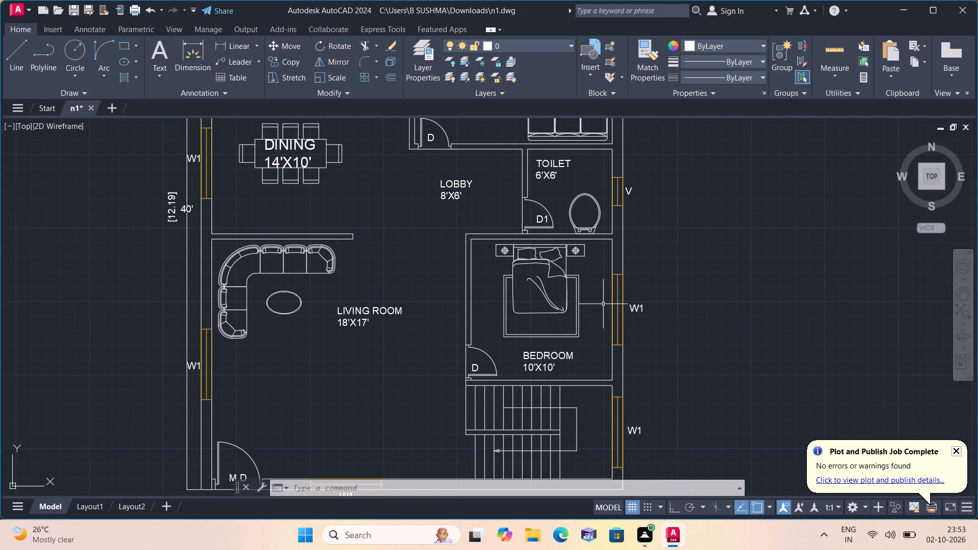
scroll(603, 304, up, 1)
middle_drag(575, 311, 575, 327)
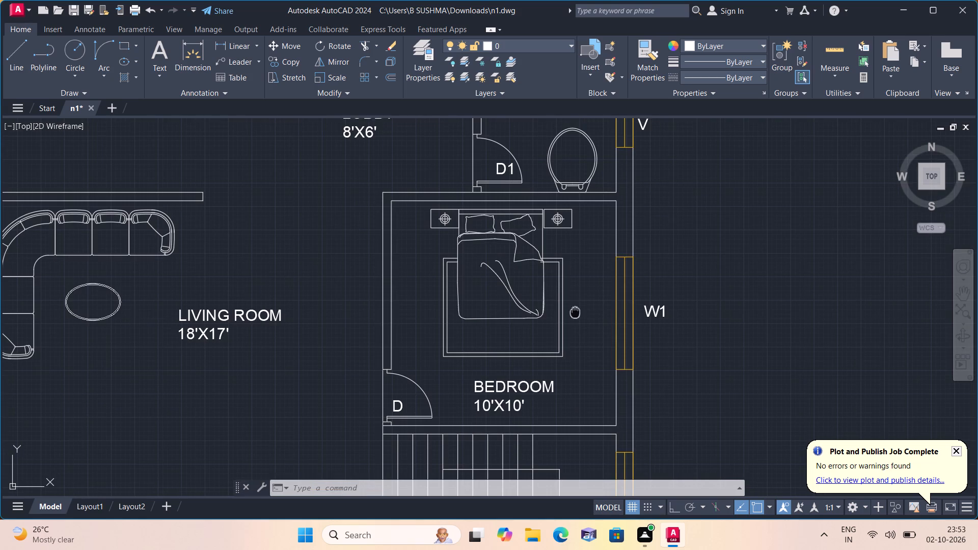
middle_drag(575, 327, 583, 366)
scroll(586, 368, down, 1)
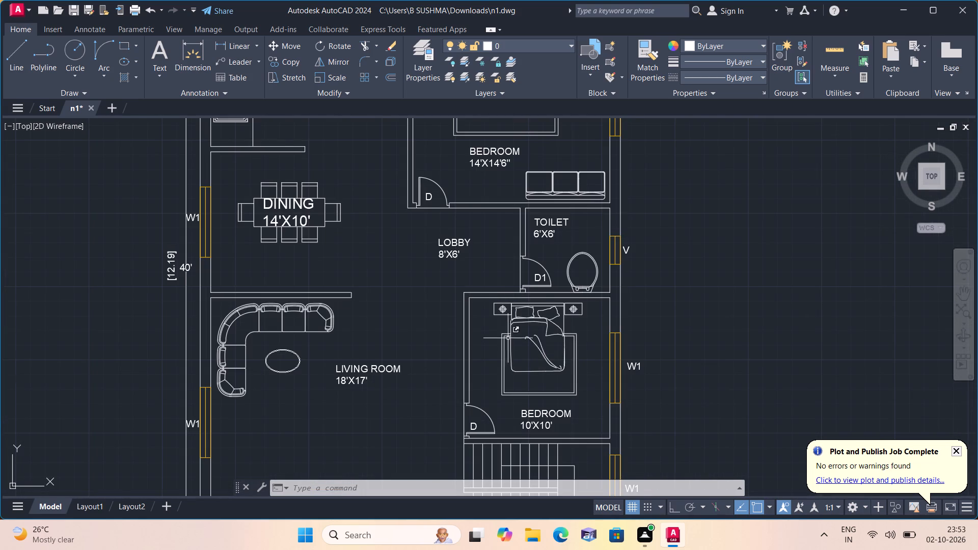
scroll(504, 335, up, 1)
scroll(504, 335, down, 1)
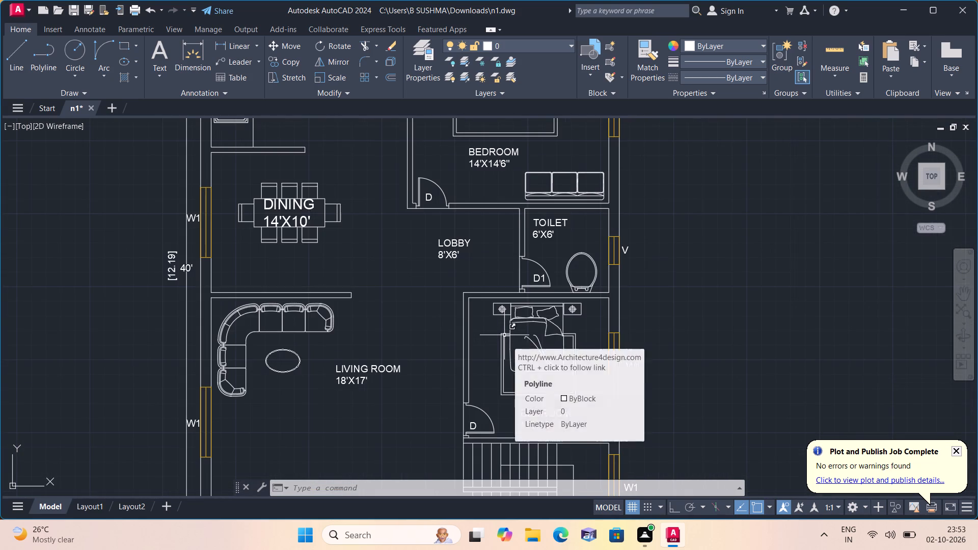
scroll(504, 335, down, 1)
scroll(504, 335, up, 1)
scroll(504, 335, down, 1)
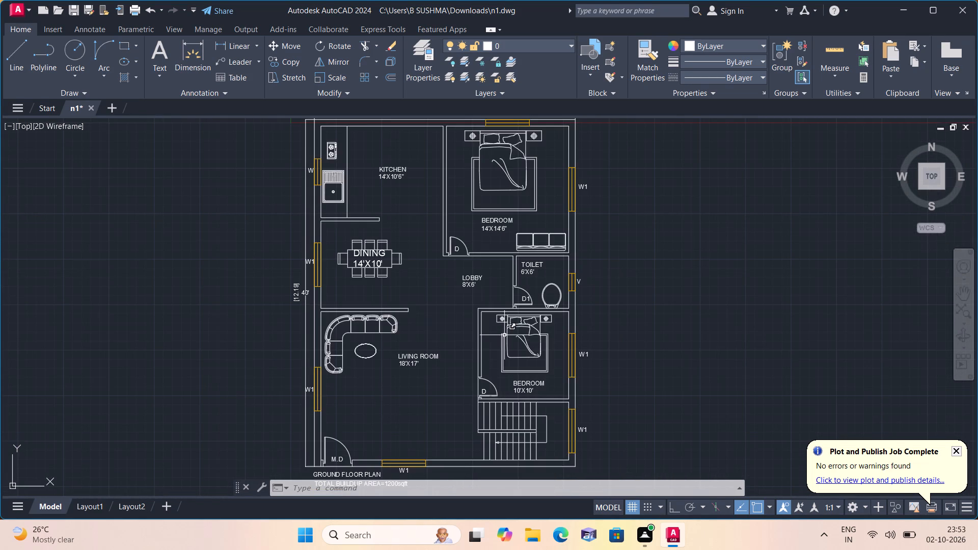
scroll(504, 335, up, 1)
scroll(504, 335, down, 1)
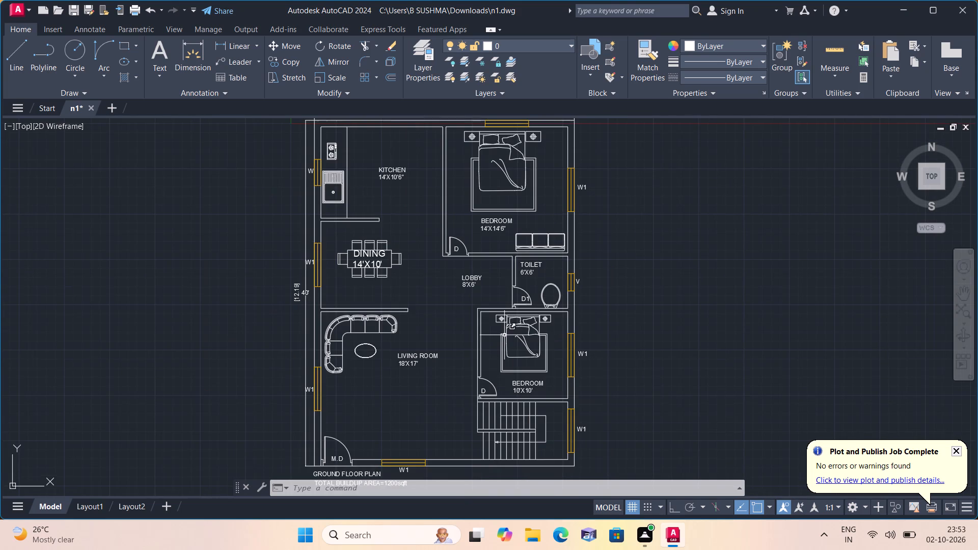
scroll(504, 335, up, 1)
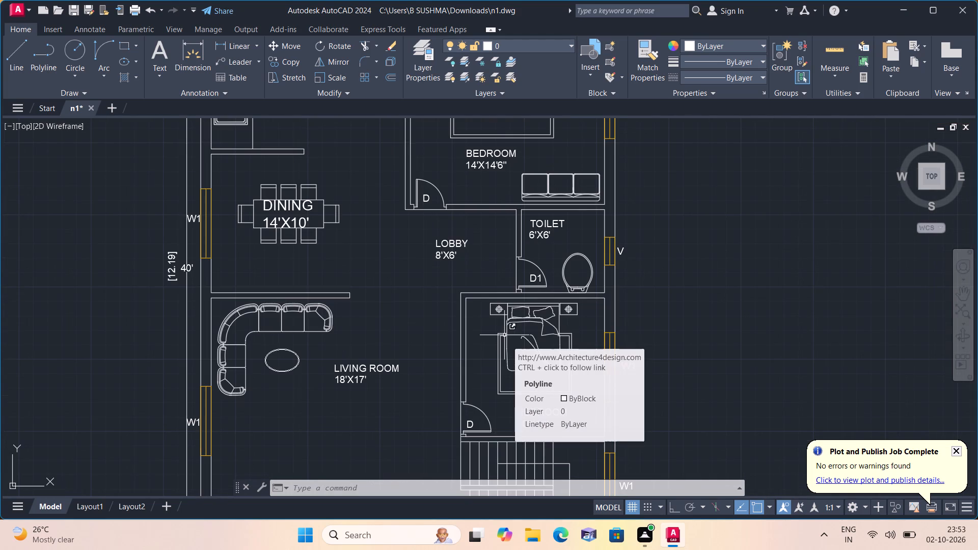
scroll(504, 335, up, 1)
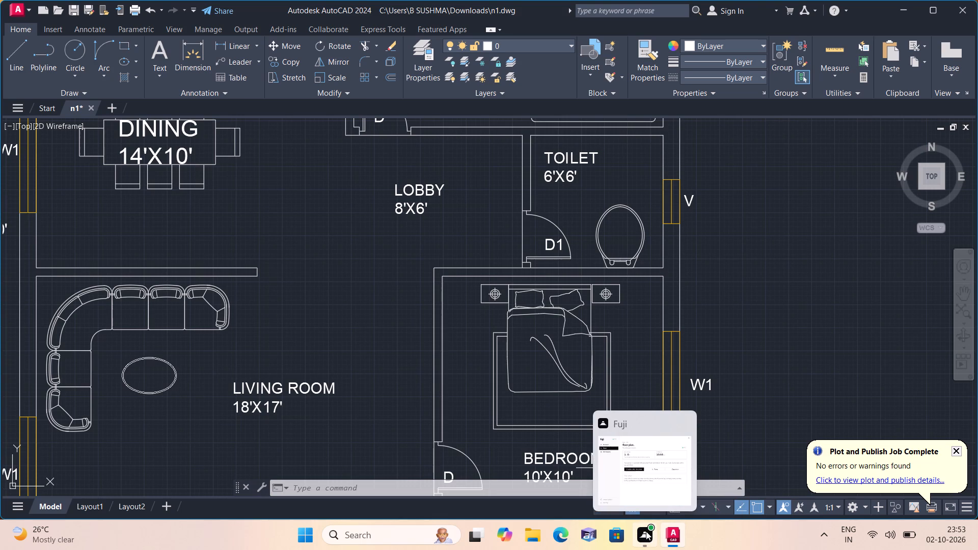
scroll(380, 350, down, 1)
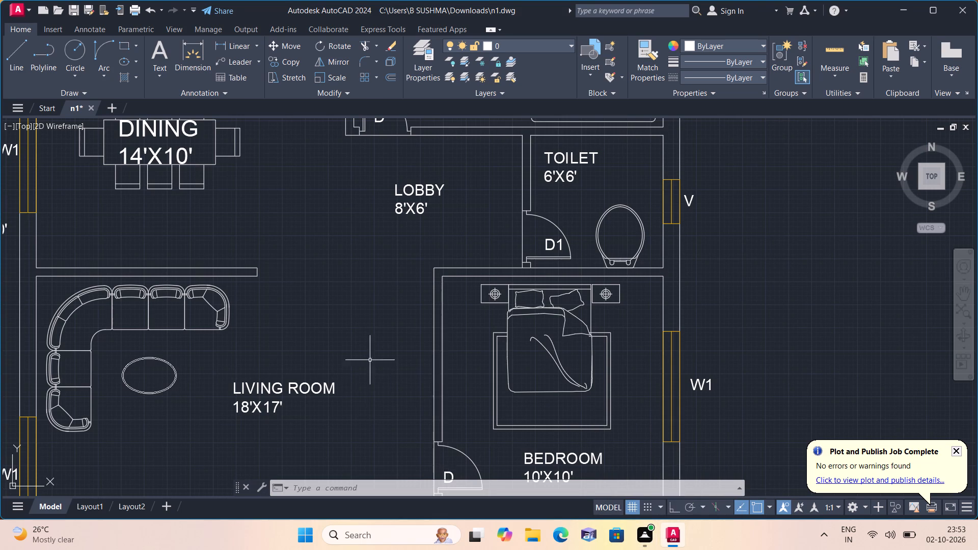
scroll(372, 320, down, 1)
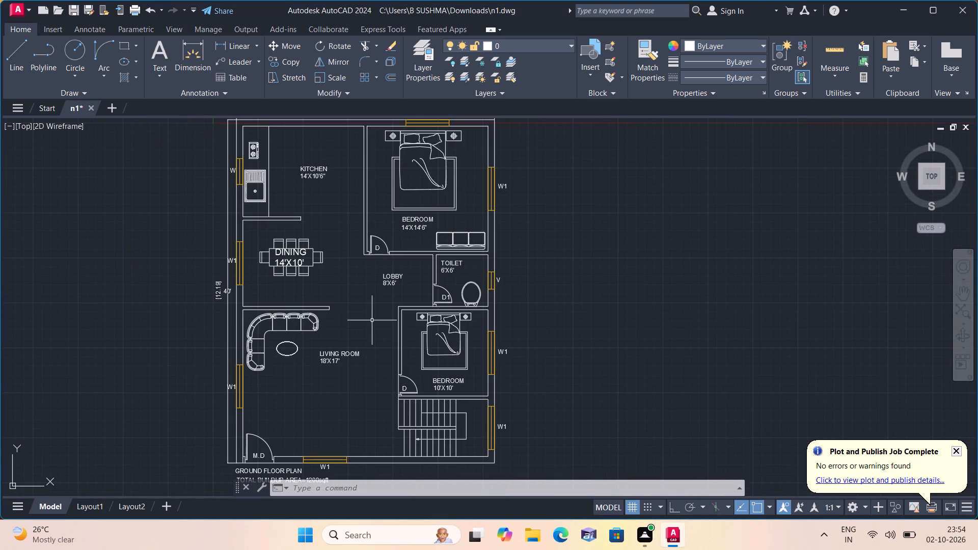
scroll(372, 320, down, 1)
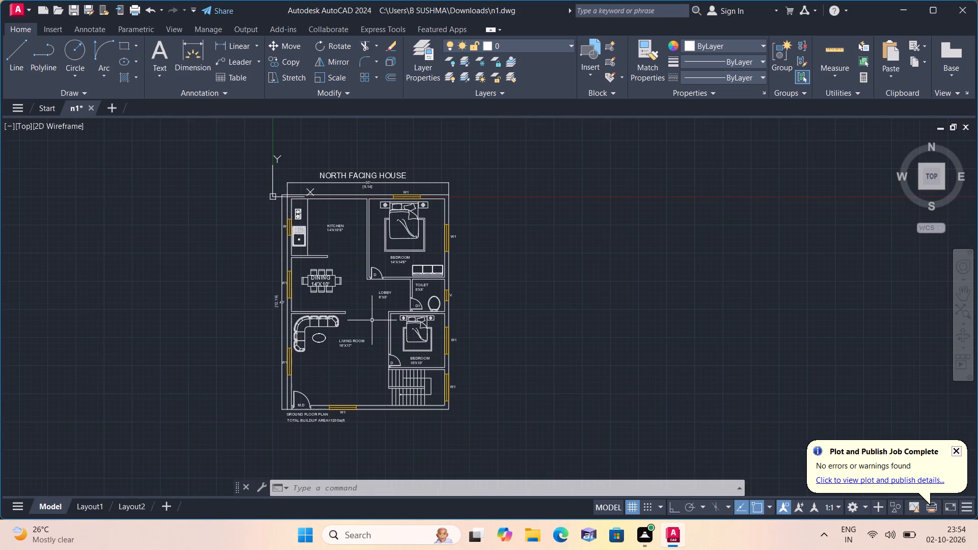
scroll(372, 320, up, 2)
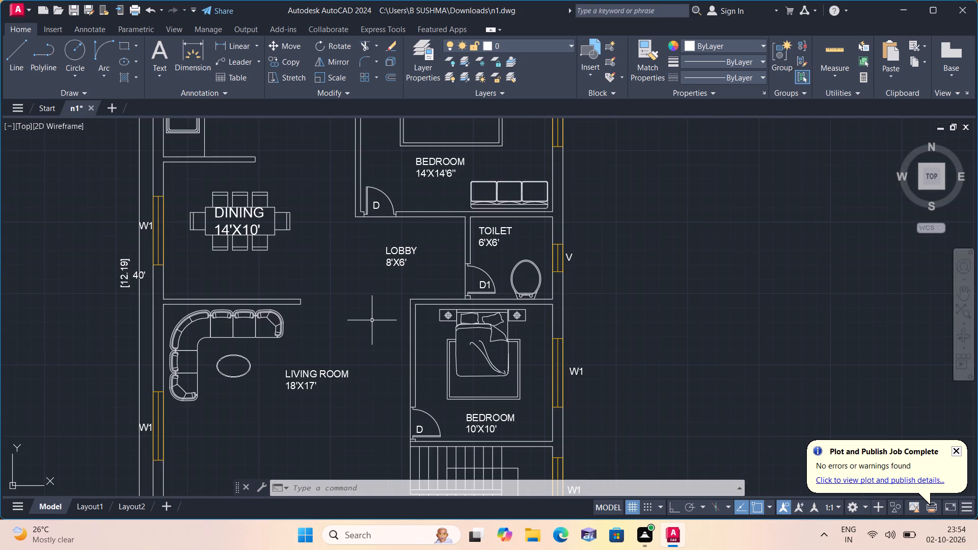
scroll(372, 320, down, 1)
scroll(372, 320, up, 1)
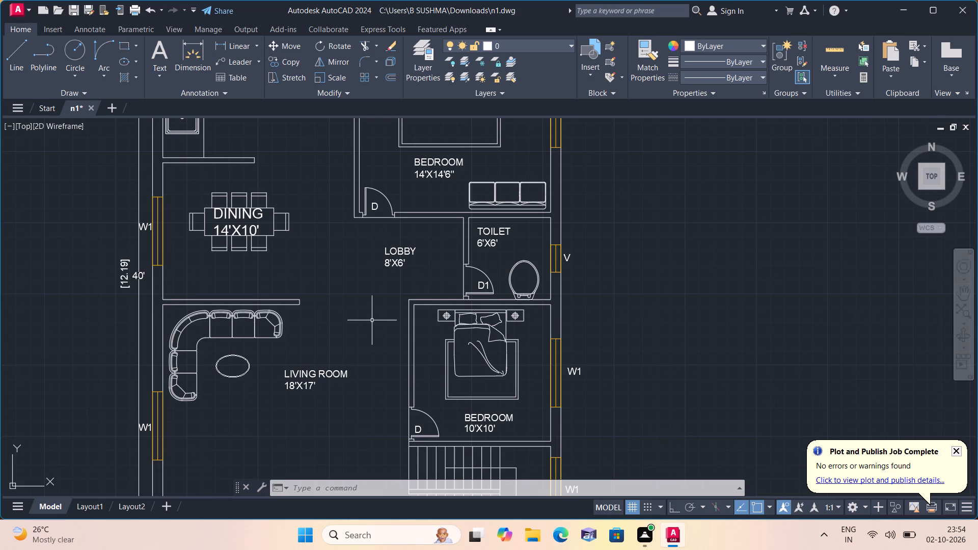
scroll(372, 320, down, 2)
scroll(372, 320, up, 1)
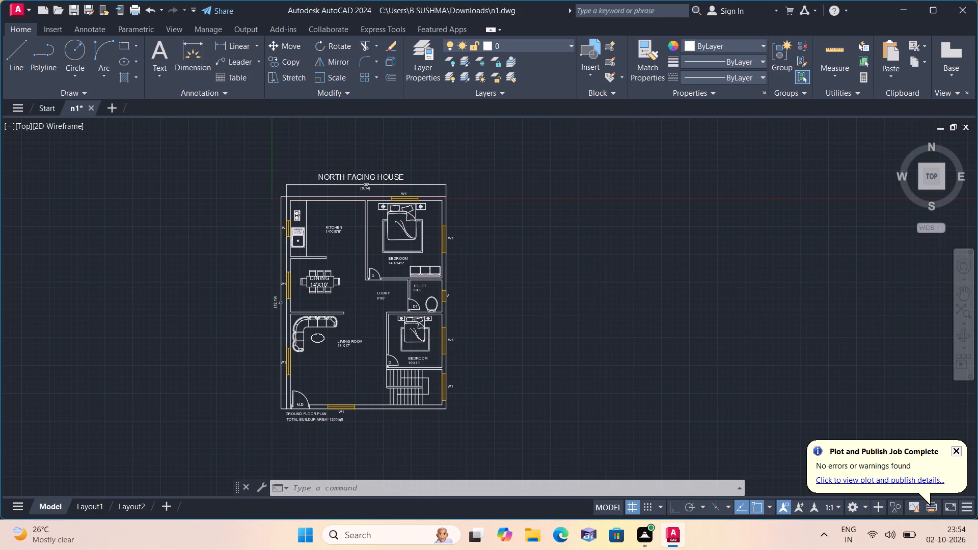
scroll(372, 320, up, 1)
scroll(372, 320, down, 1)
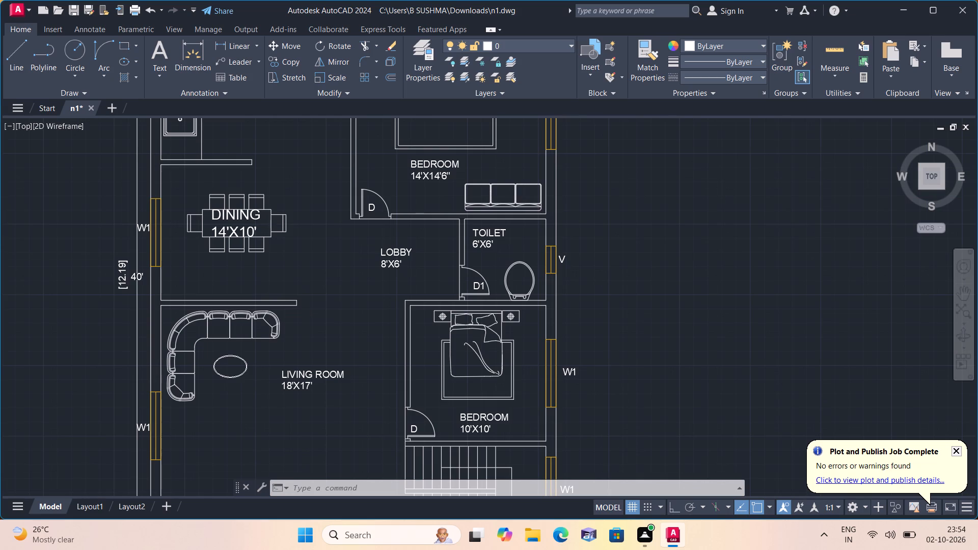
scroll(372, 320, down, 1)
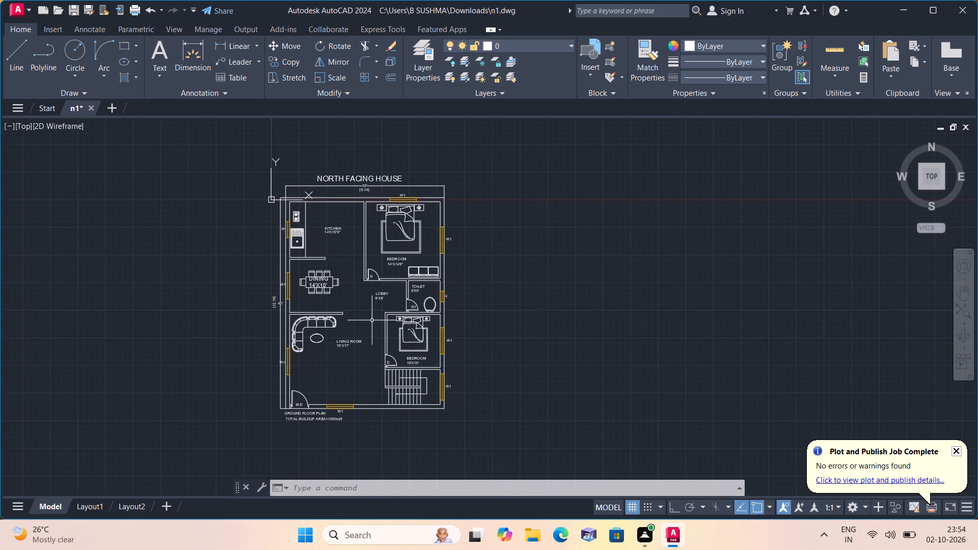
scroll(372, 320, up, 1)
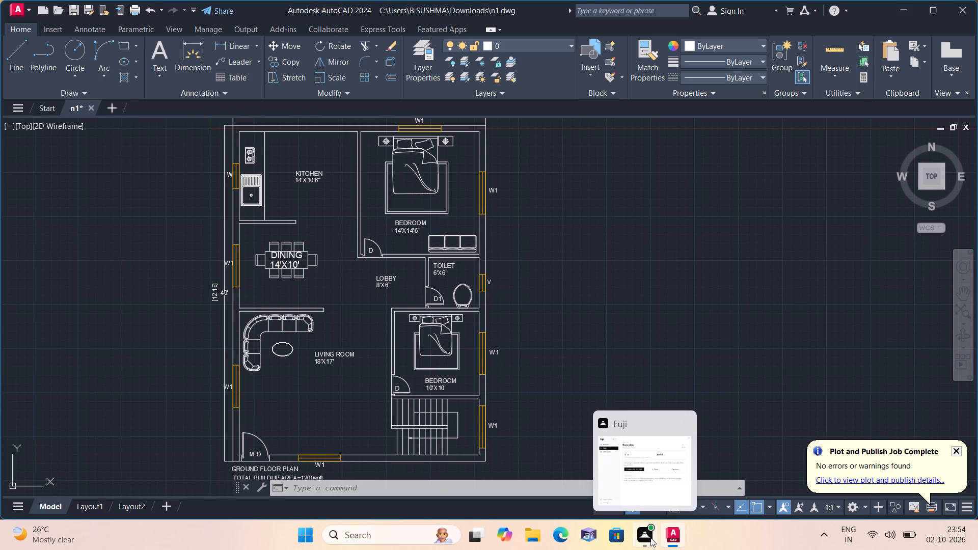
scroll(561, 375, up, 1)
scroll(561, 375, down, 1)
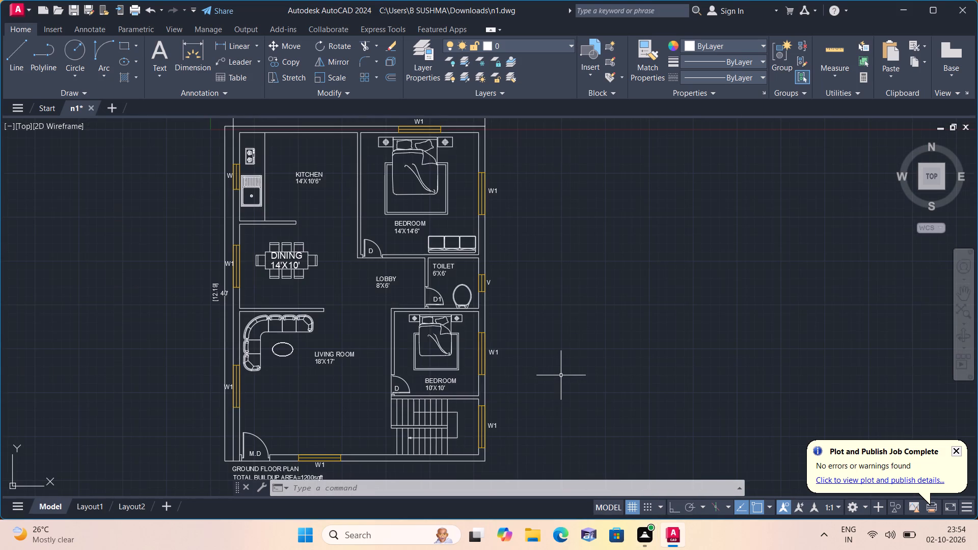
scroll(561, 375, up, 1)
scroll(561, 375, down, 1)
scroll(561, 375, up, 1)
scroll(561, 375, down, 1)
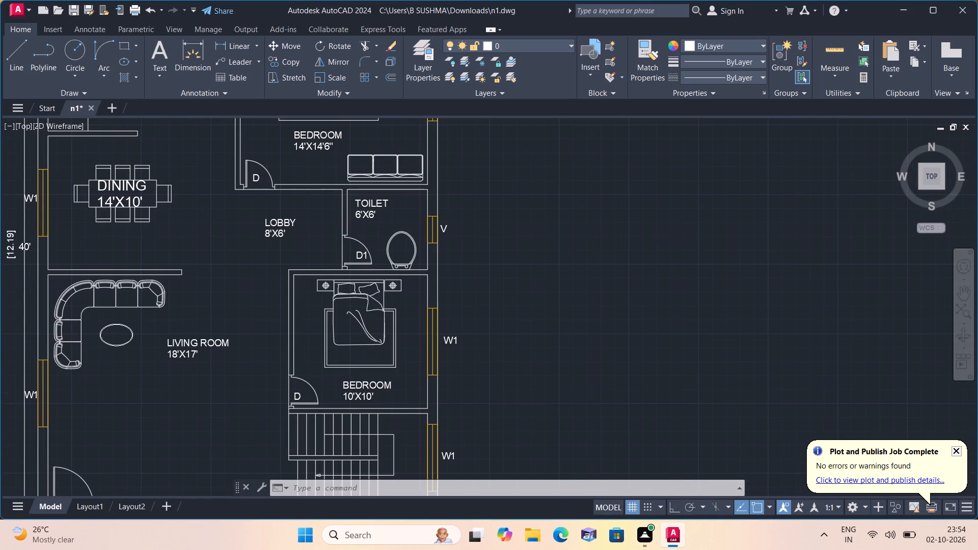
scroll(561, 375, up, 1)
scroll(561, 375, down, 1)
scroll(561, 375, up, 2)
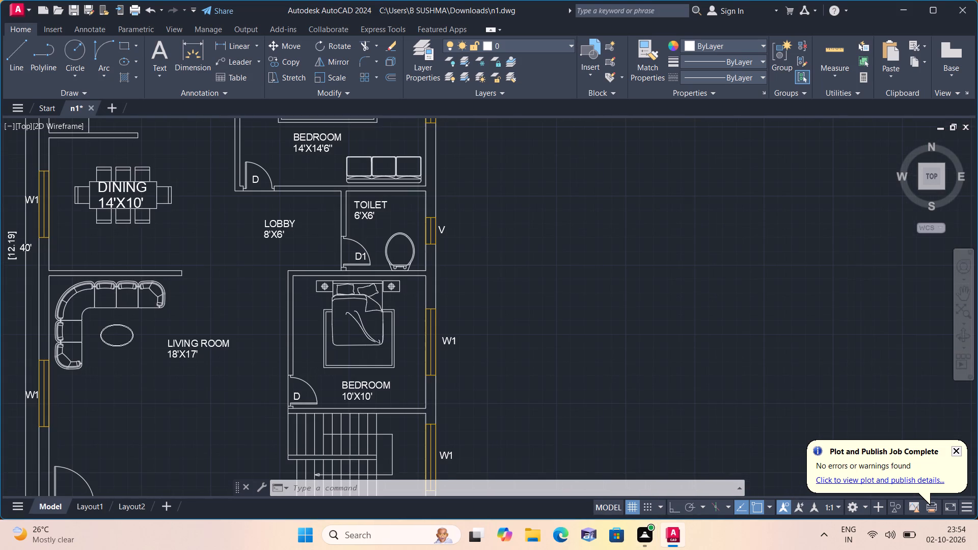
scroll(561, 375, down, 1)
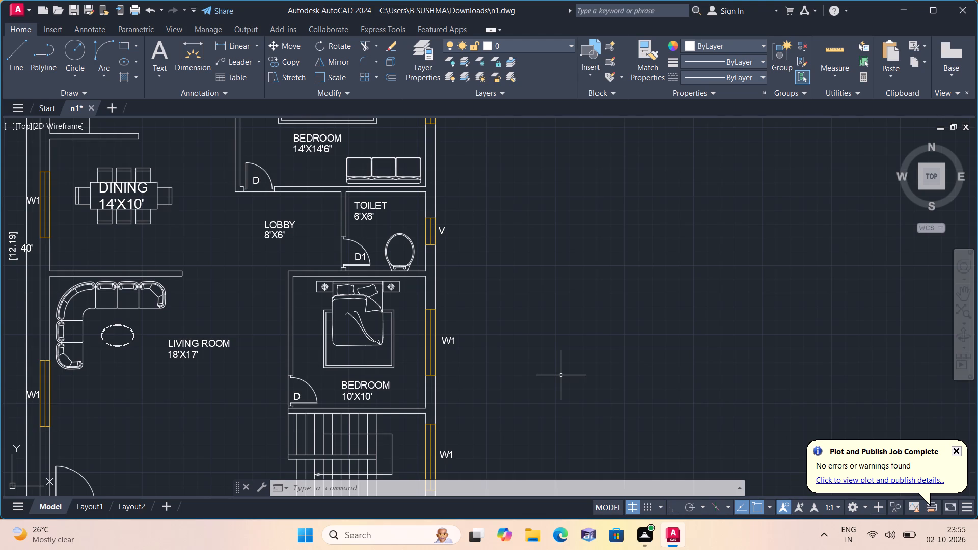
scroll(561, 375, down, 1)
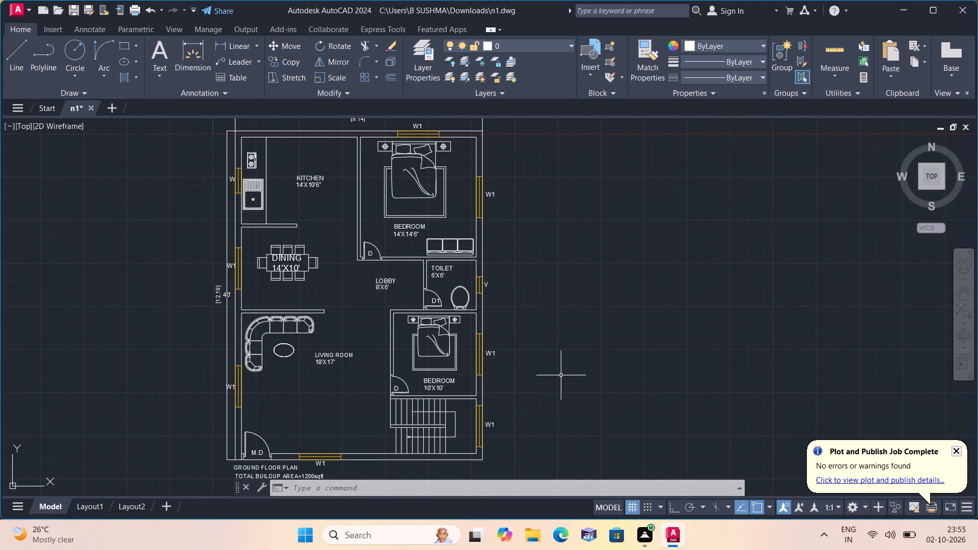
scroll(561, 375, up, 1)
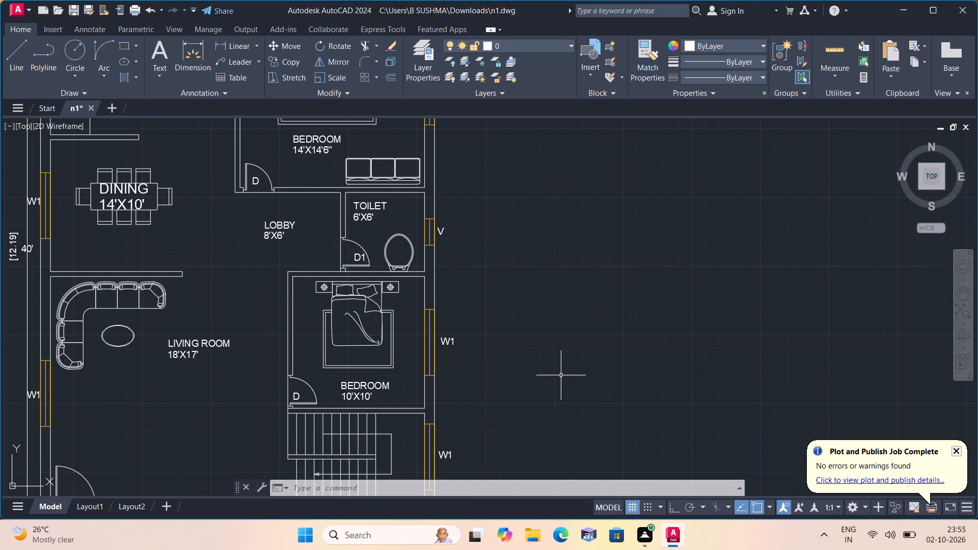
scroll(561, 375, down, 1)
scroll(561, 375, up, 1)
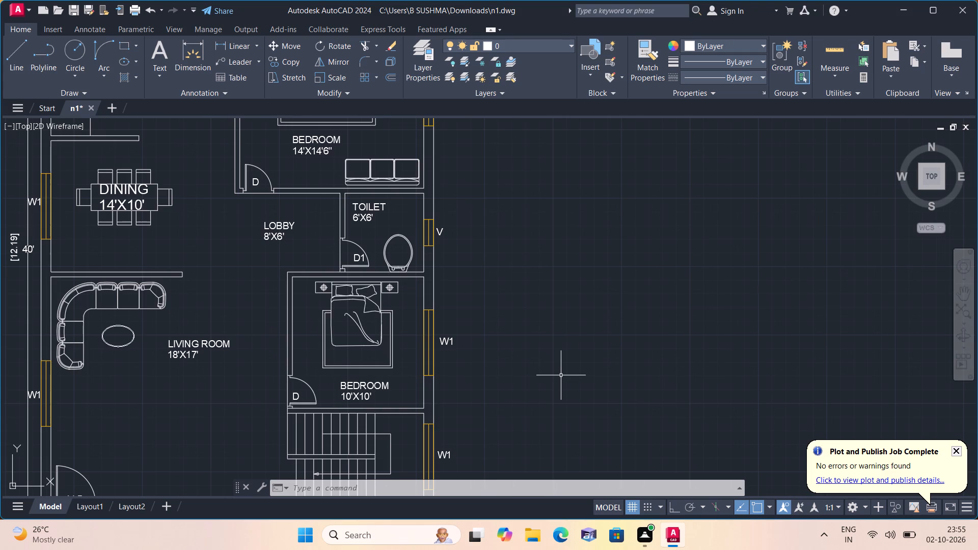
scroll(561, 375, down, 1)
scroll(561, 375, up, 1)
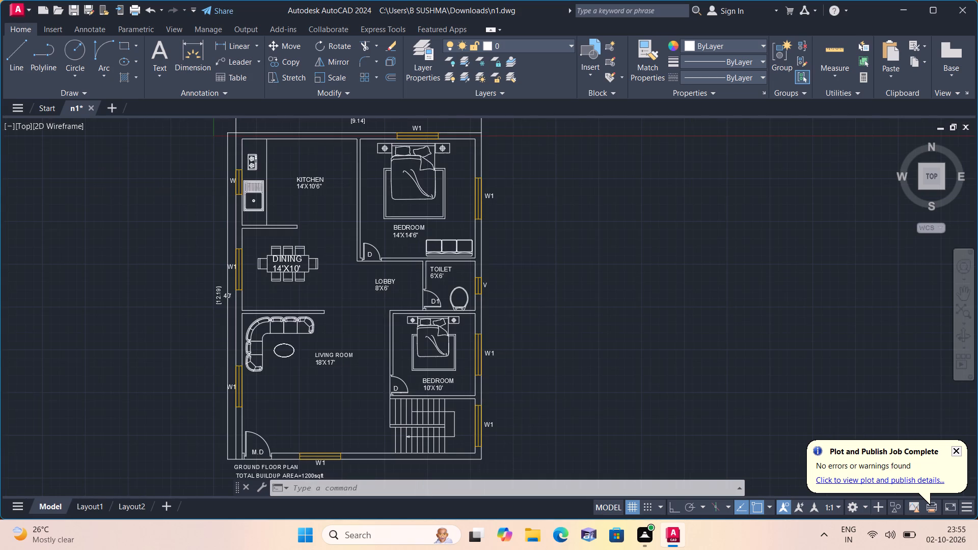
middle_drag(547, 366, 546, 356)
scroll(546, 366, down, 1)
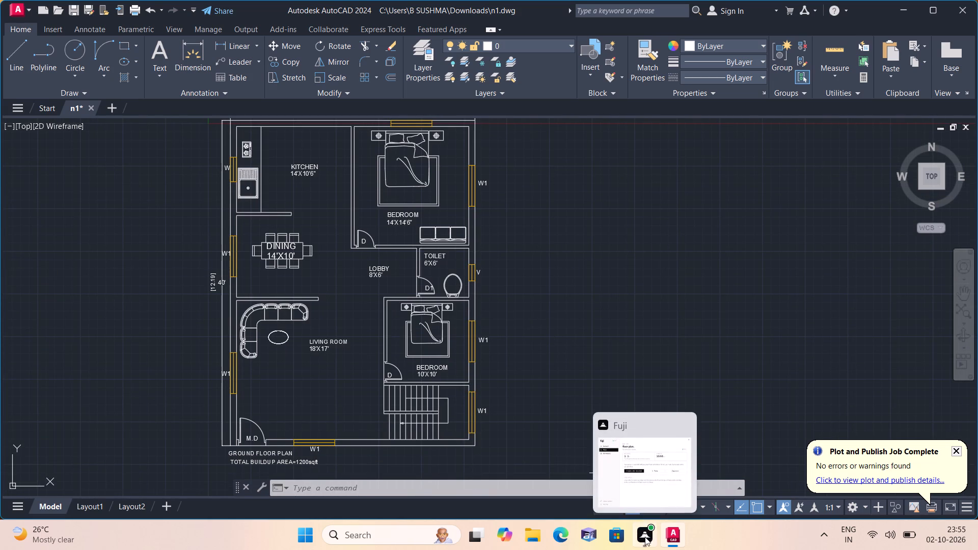